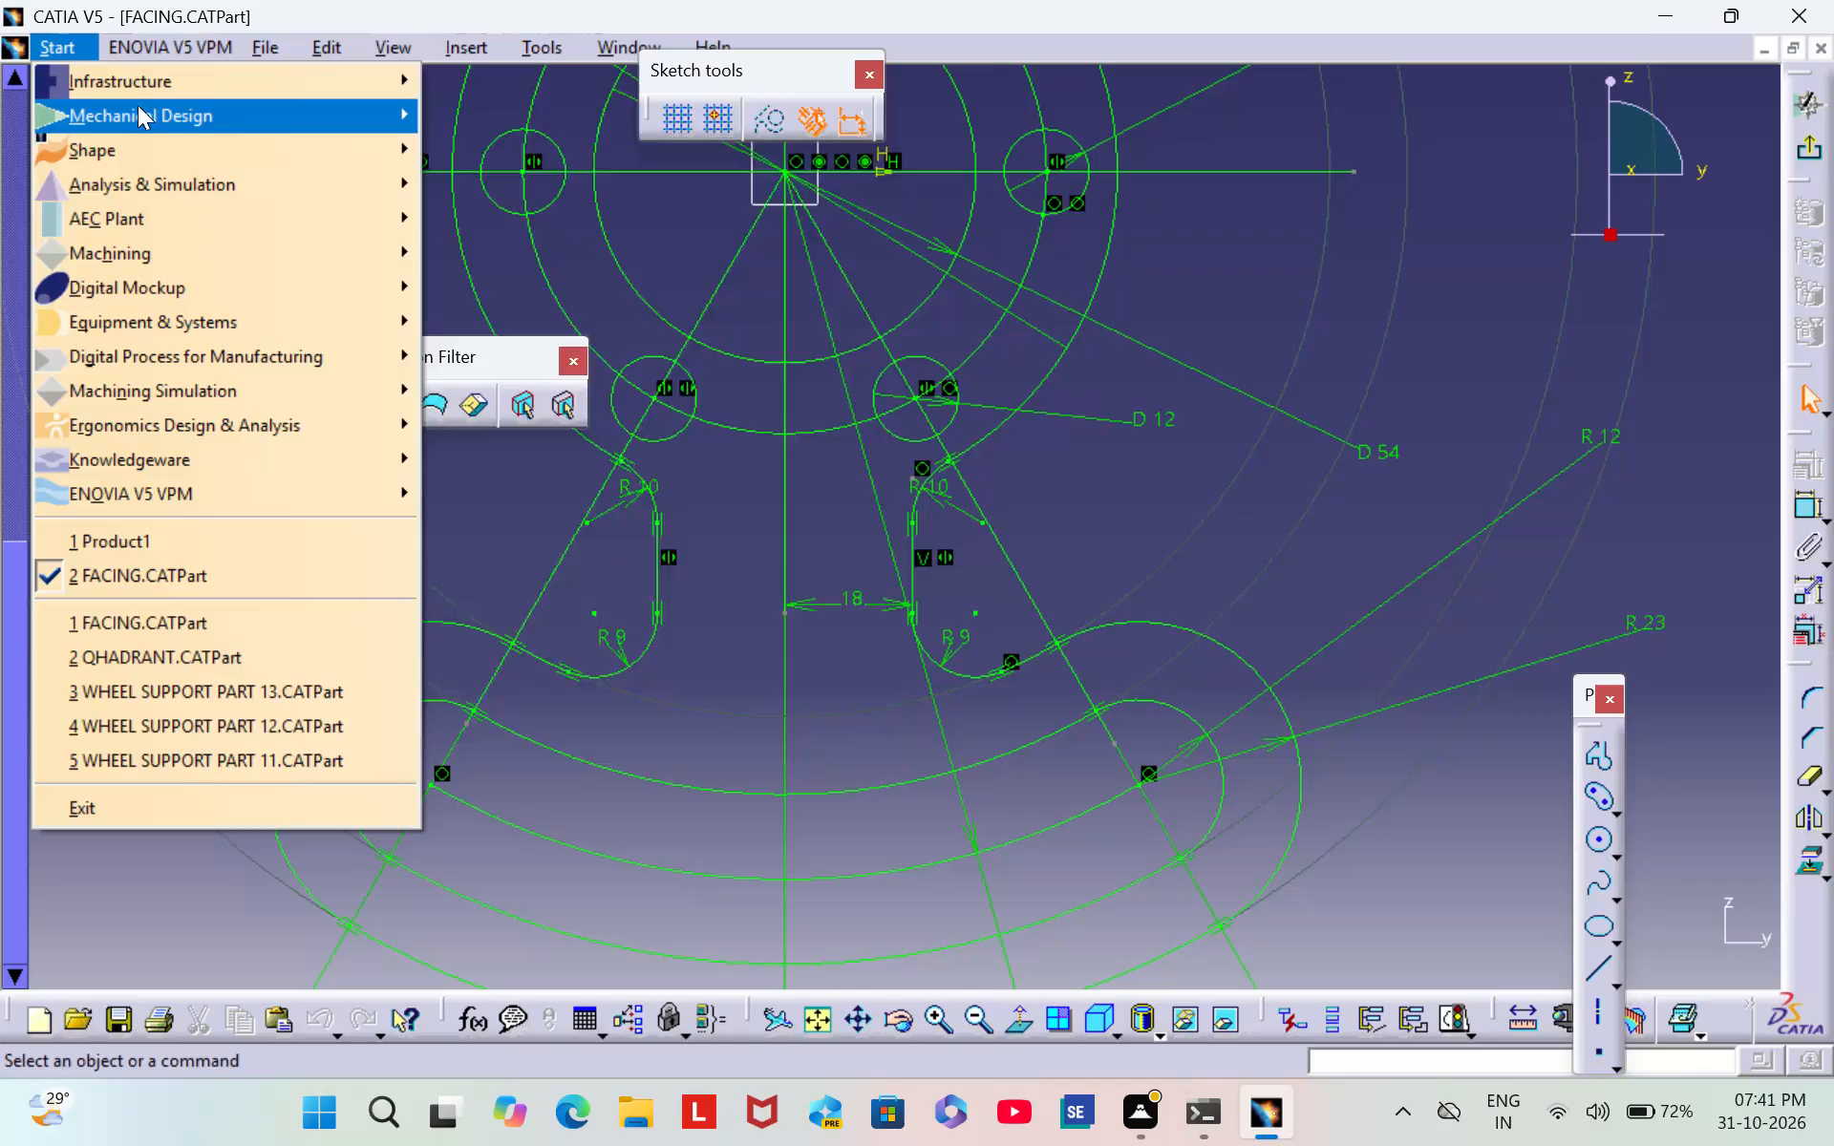
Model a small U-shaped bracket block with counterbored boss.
Leave the sketch of the FACING part by switching to the Part Design workbench.
{"action": "left_click", "coordinate": [139, 105]}
{"action": "left_click", "coordinate": [677, 117]}
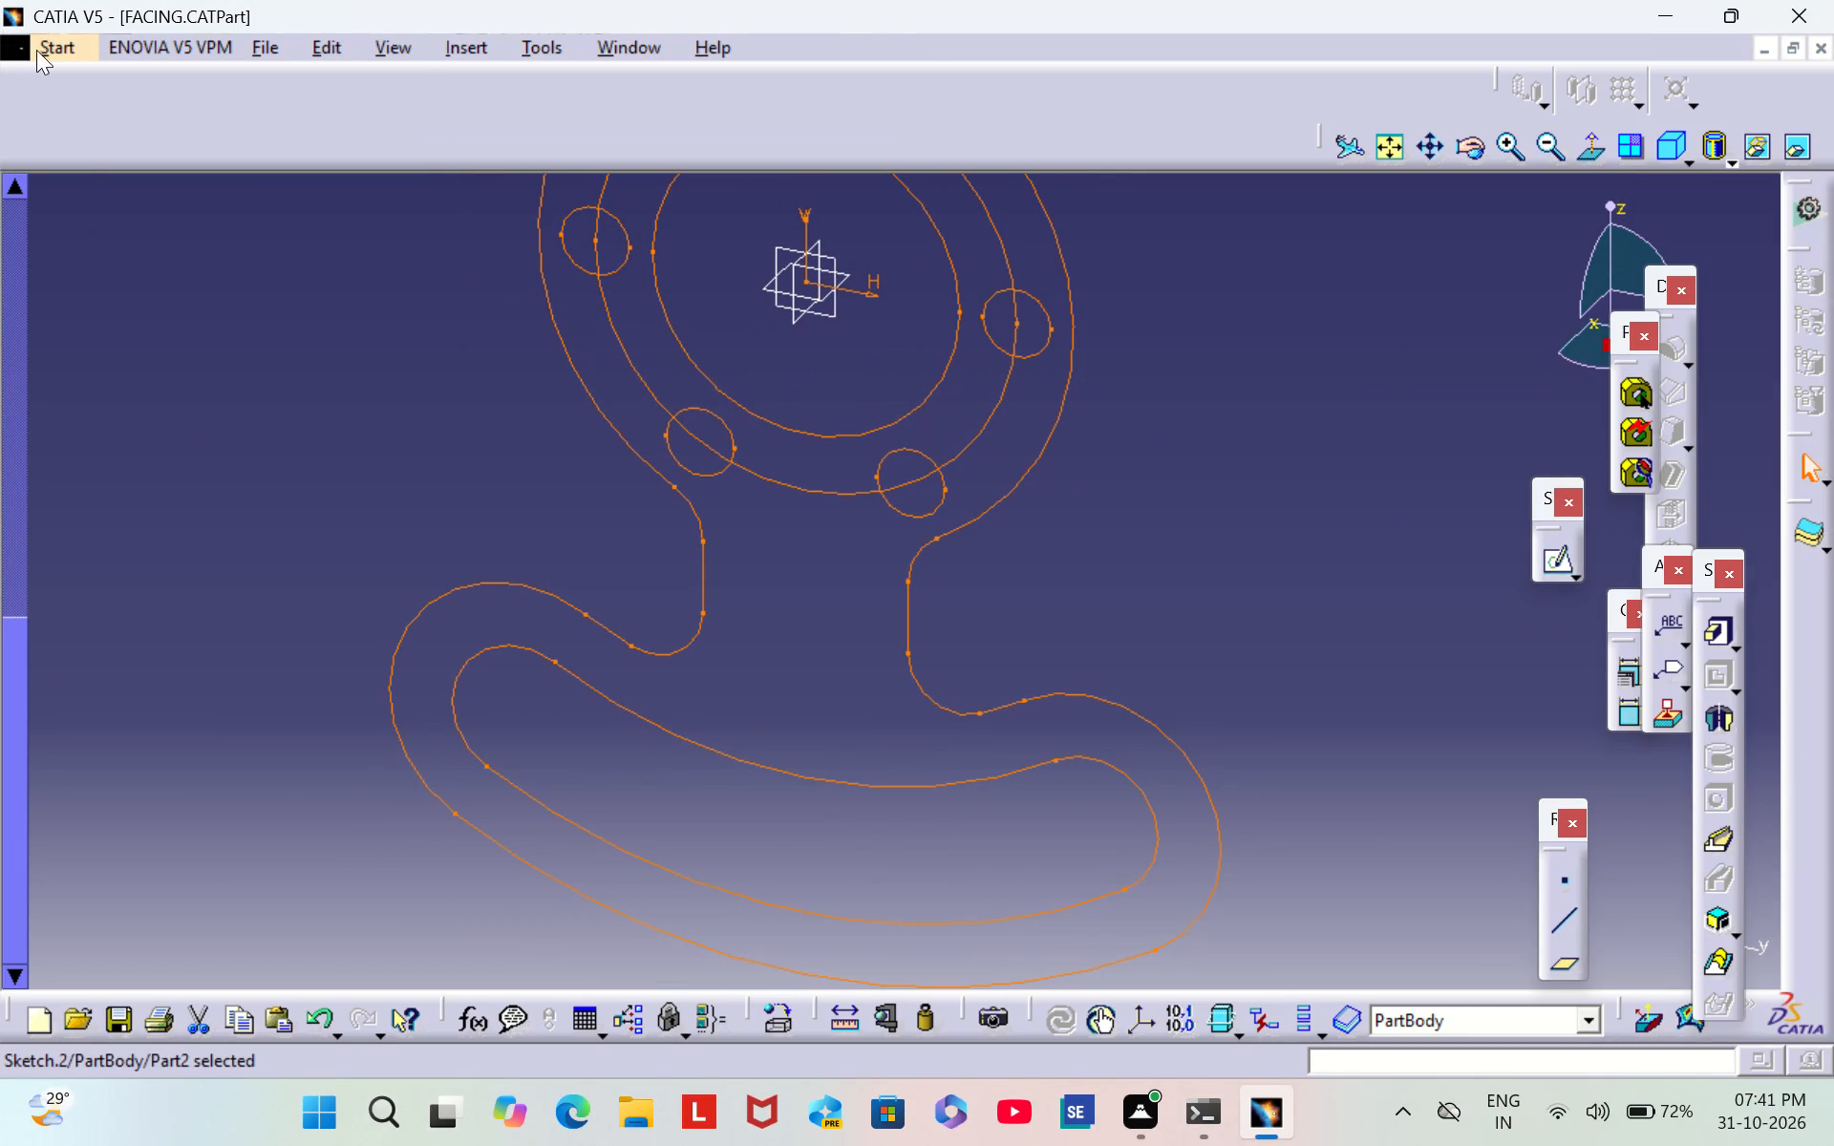
Create a new part in the Part Design workbench, keeping the default part name and hybrid design enabled.
{"action": "left_click", "coordinate": [37, 50]}
{"action": "left_click", "coordinate": [192, 124]}
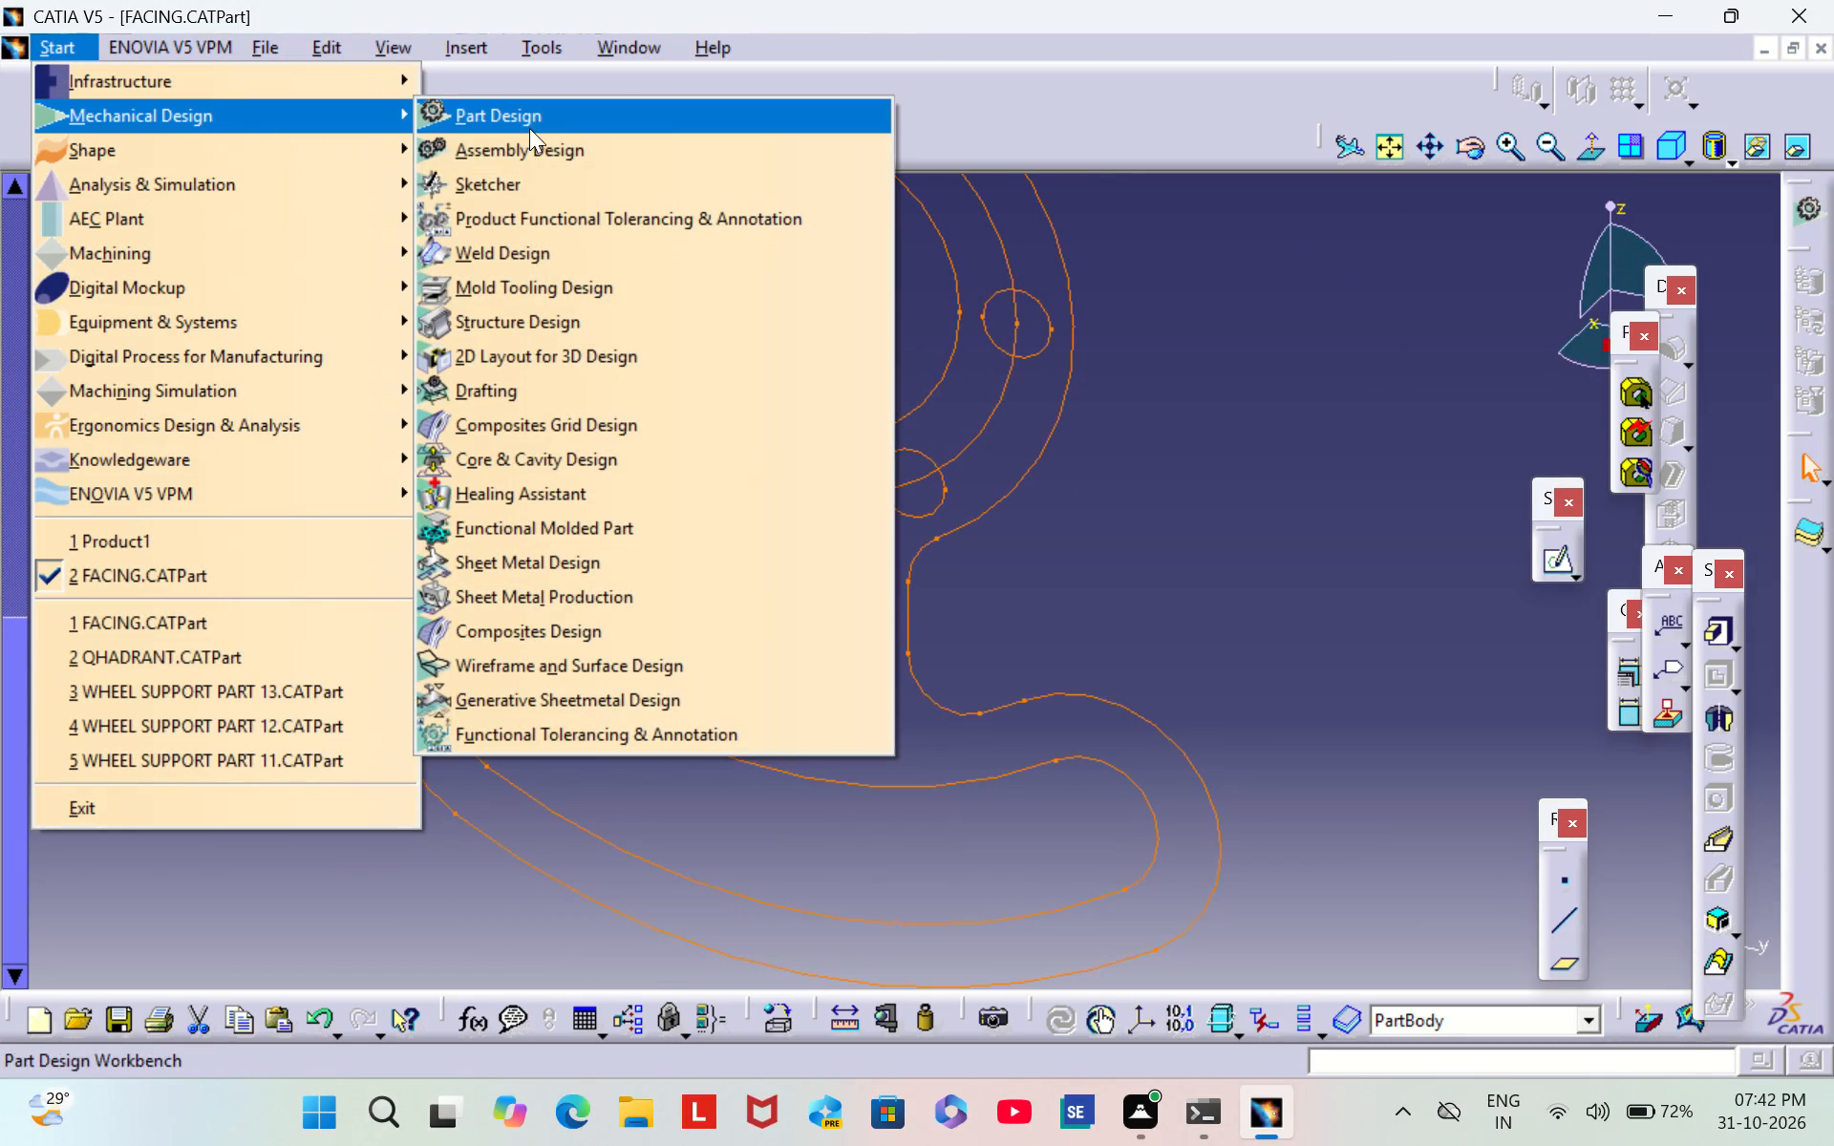
{"action": "left_click", "coordinate": [538, 120]}
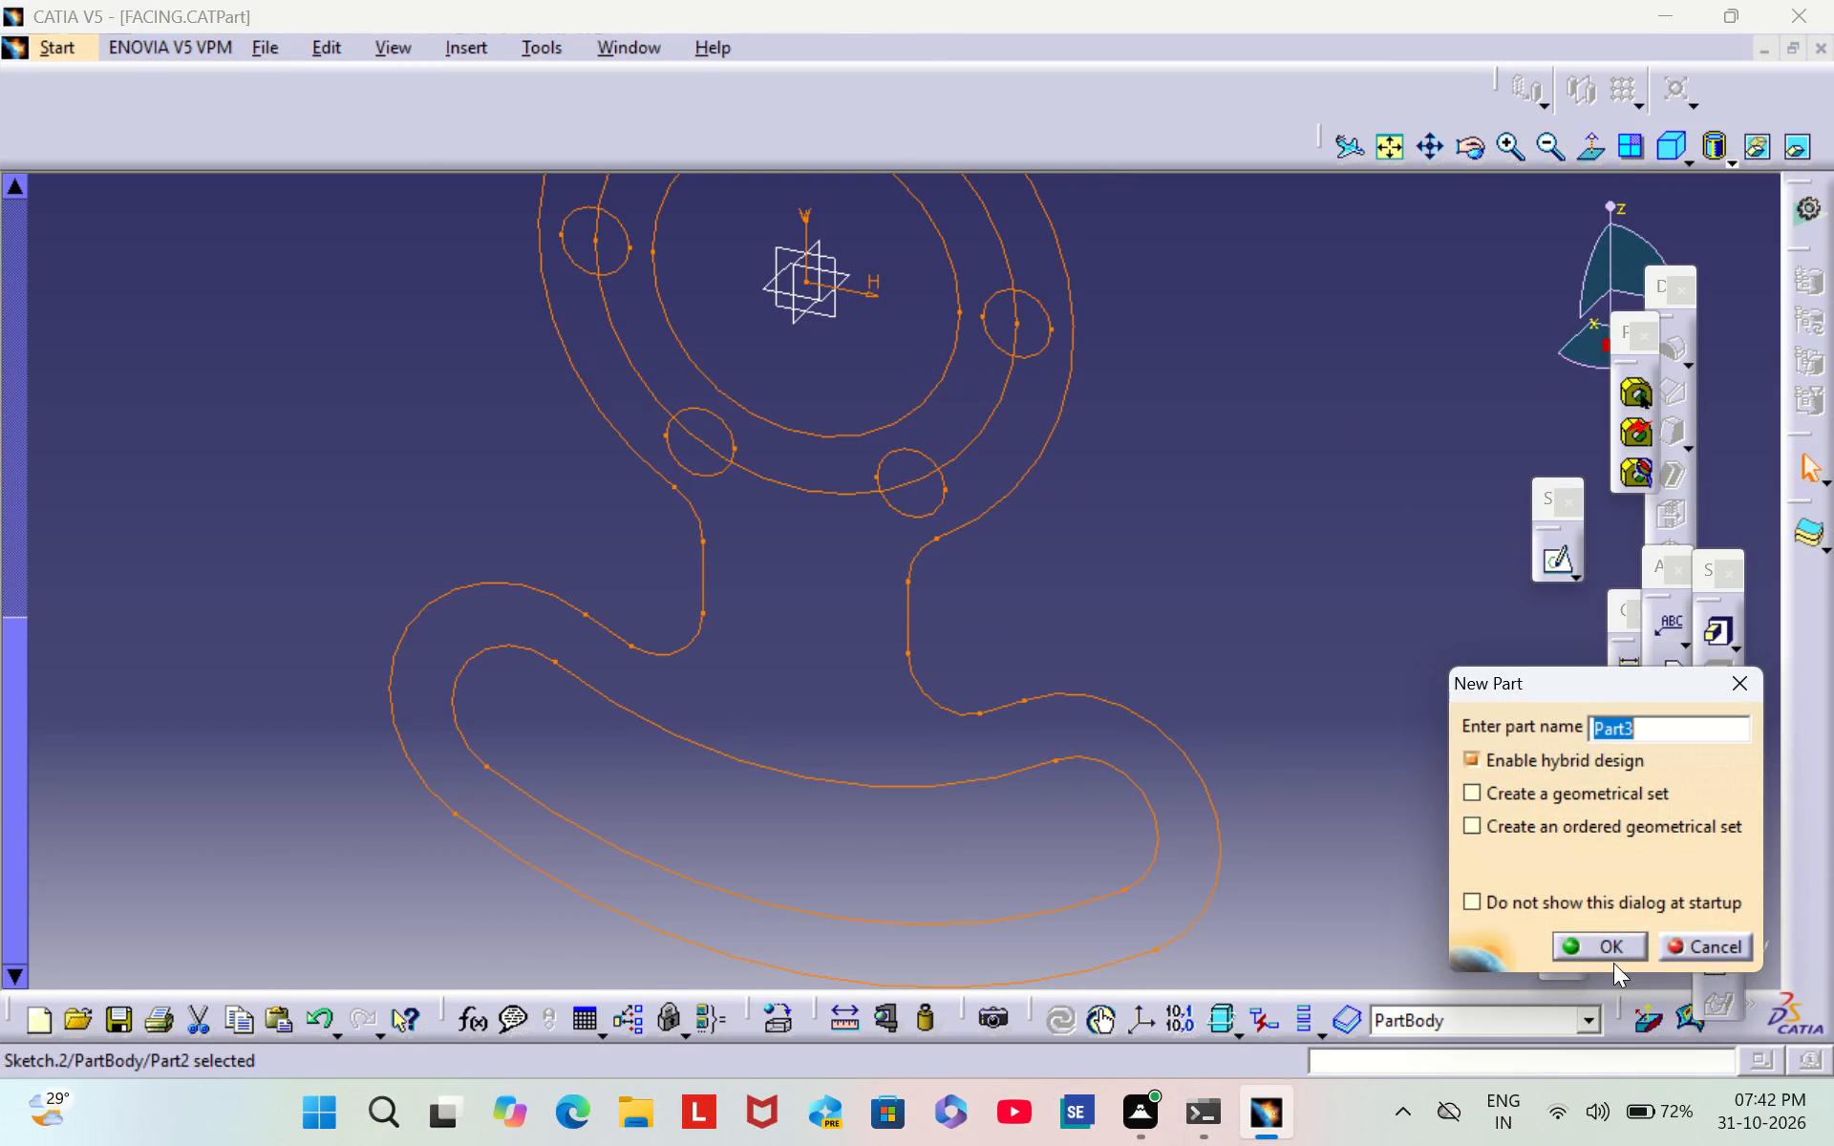
{"action": "left_click", "coordinate": [1606, 952]}
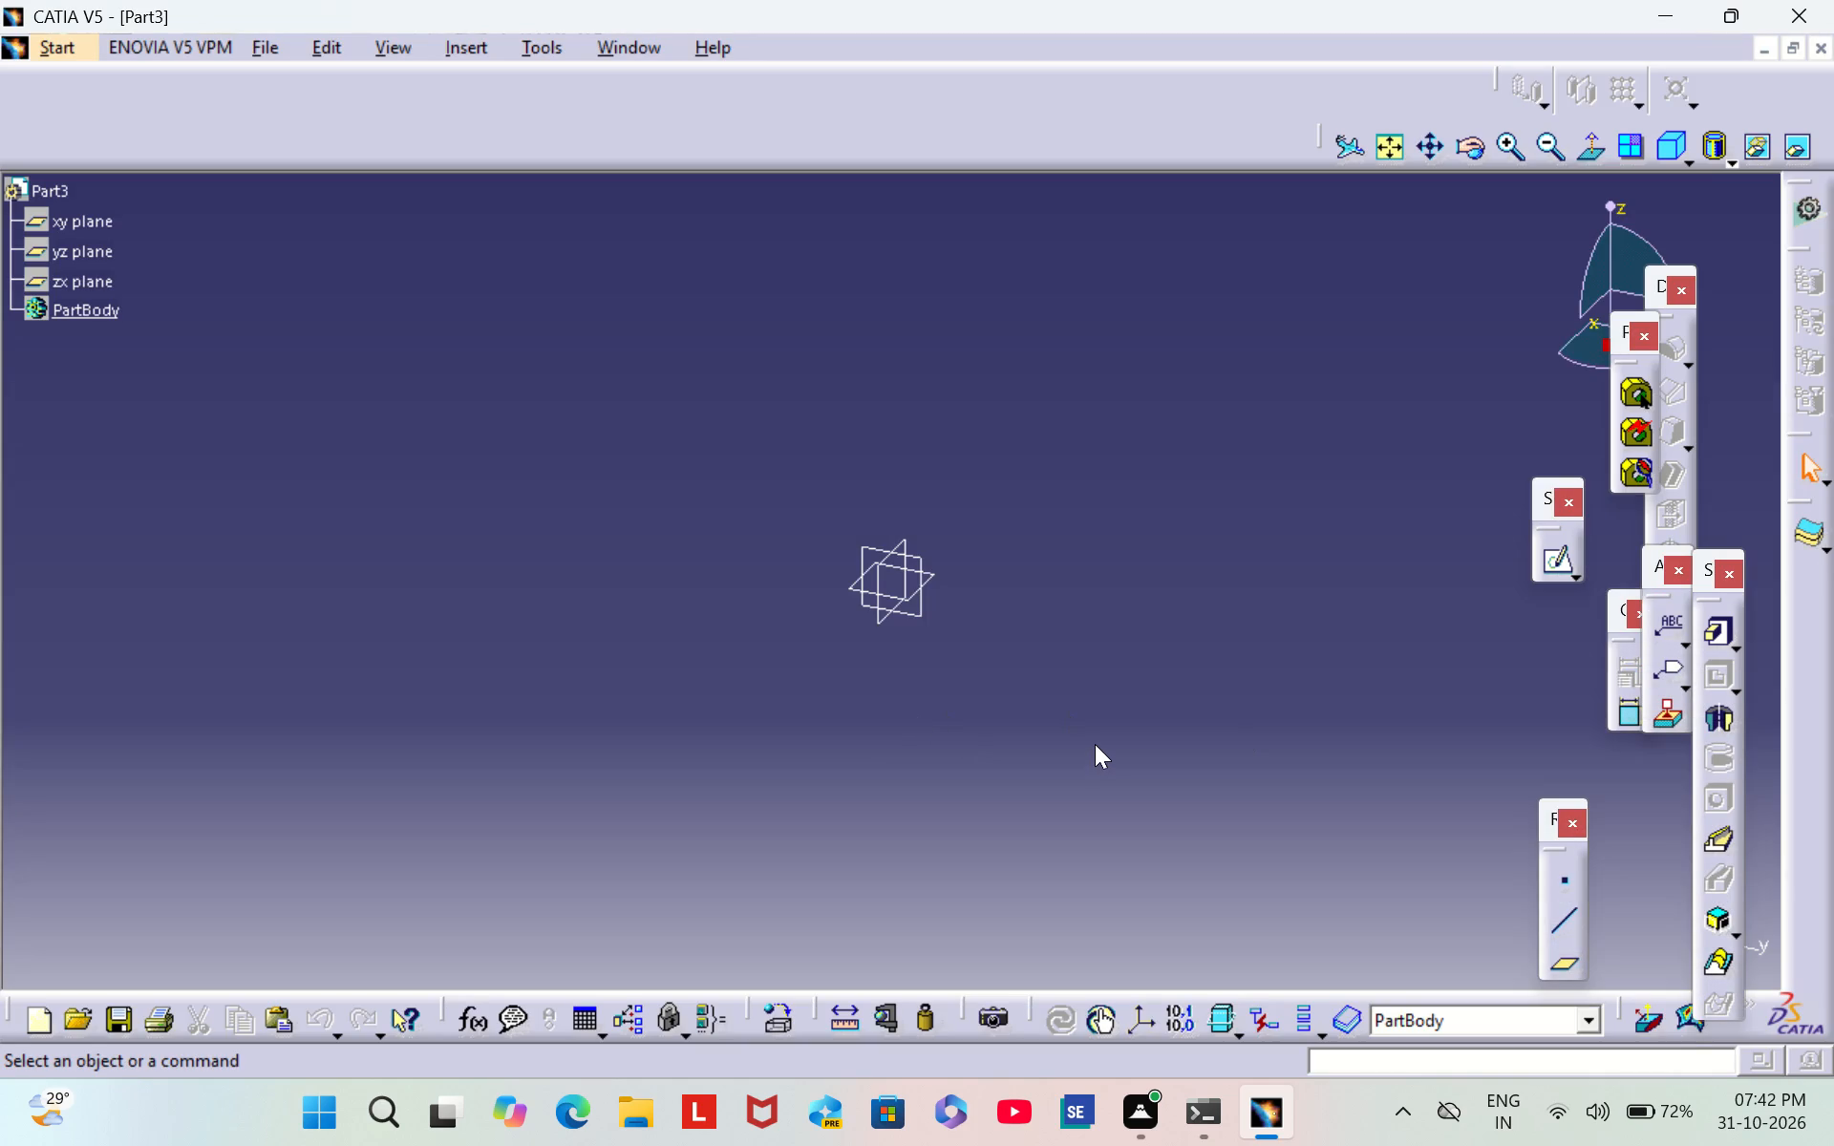
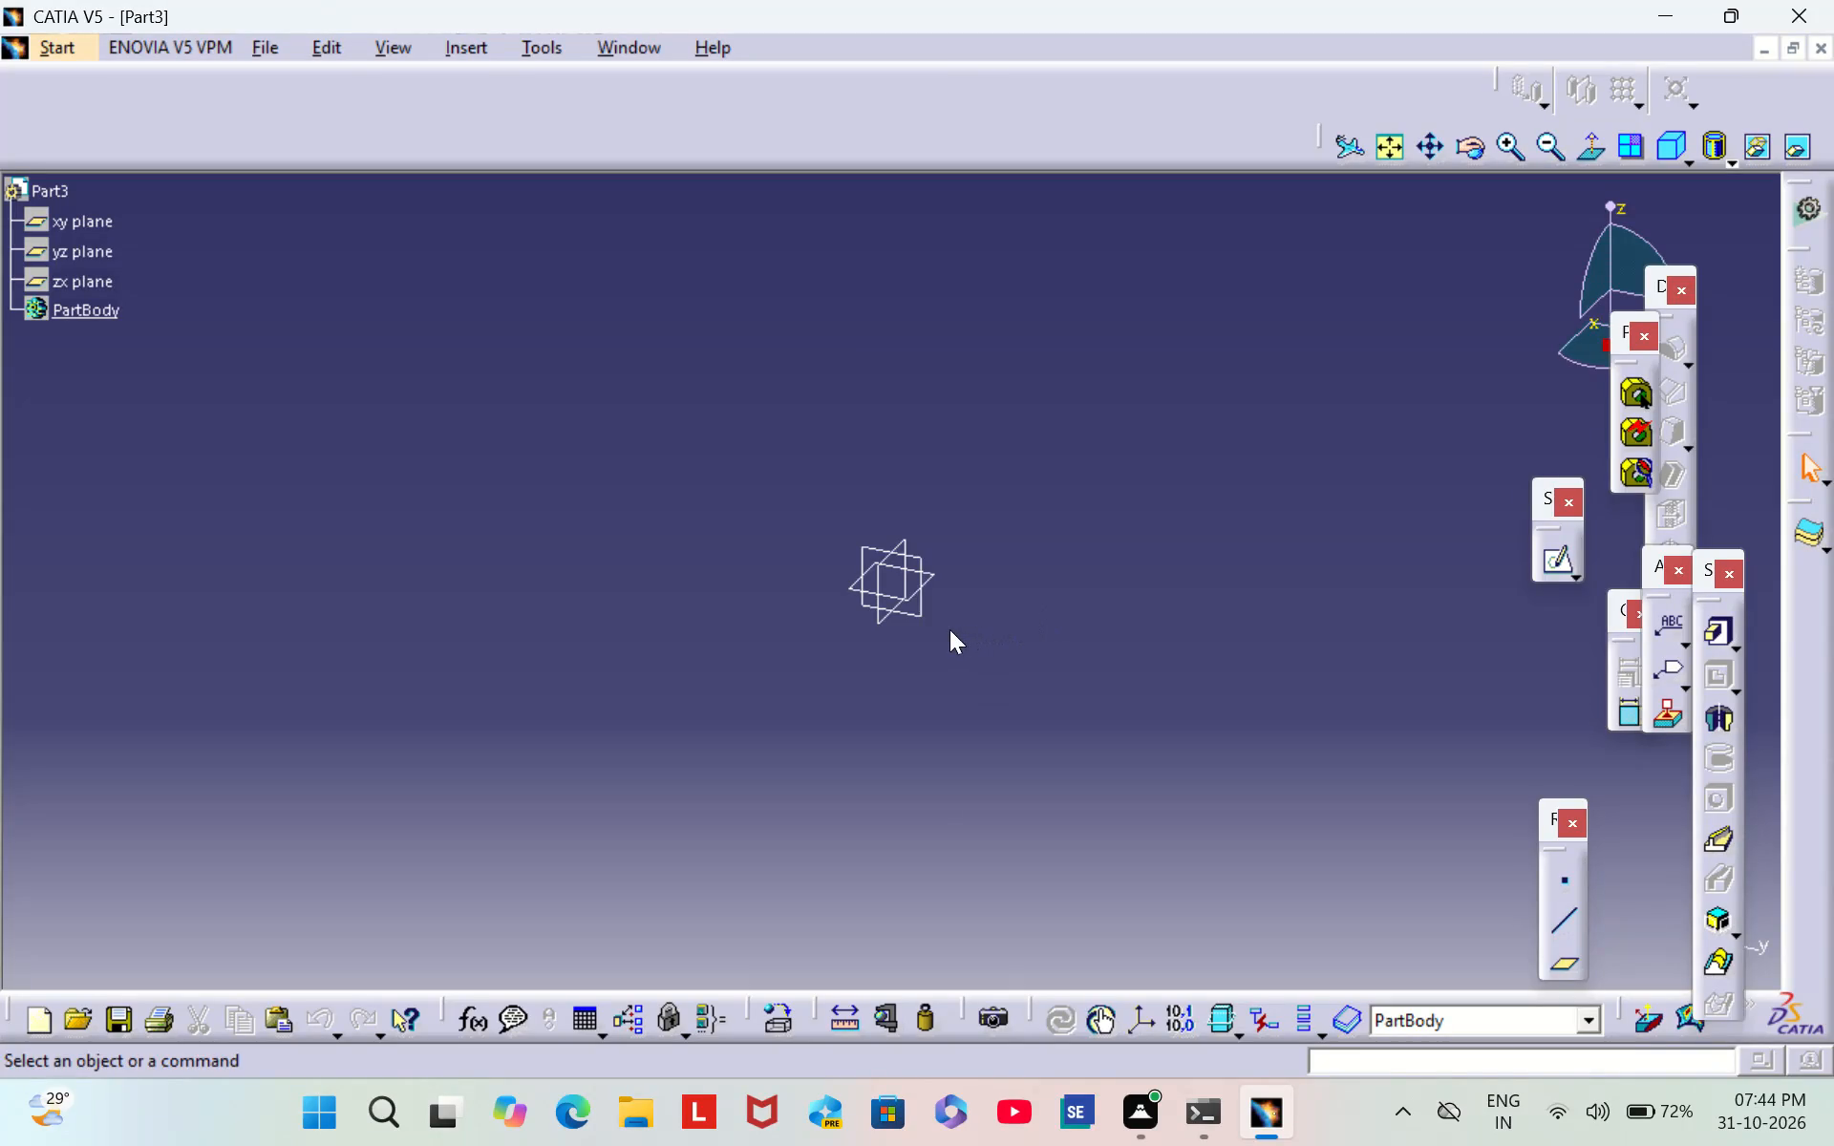
Open a new sketch on the yz plane.
{"action": "left_click", "coordinate": [920, 607]}
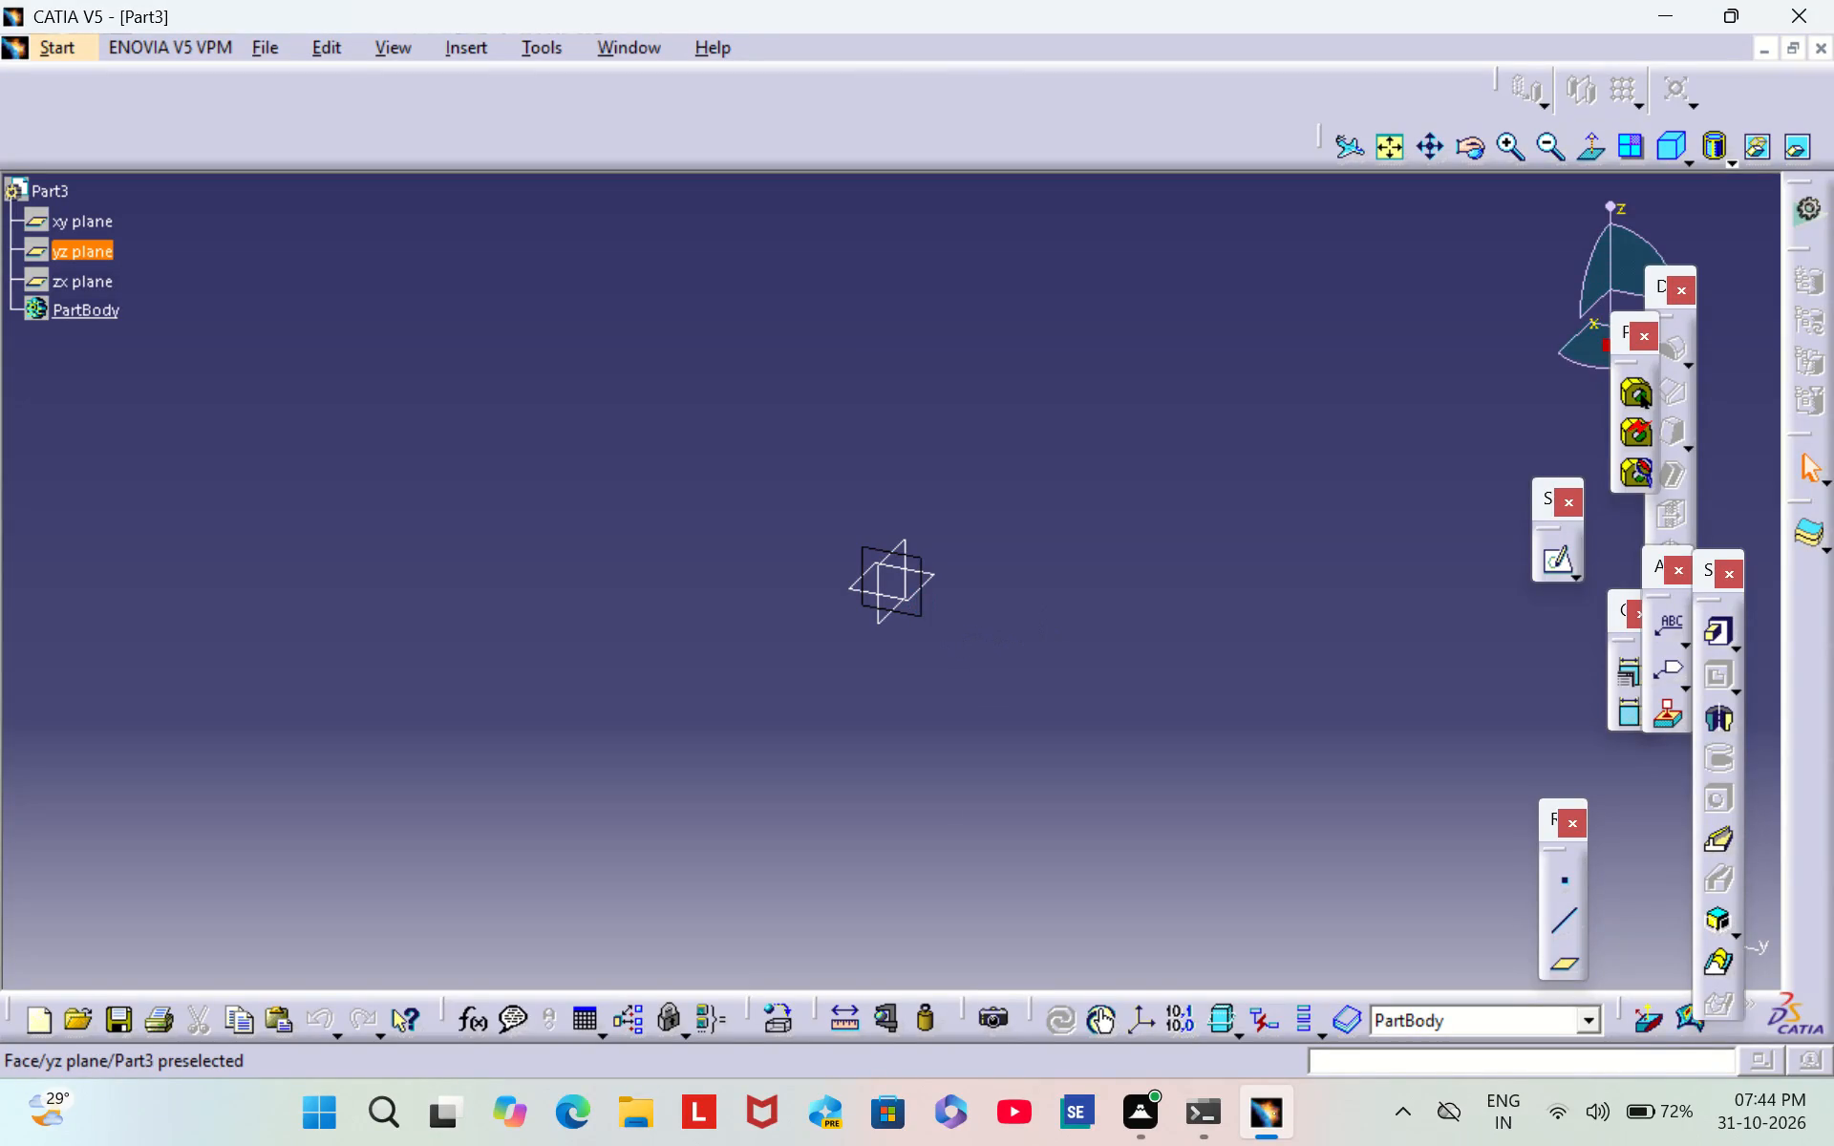
{"action": "left_click", "coordinate": [1542, 566]}
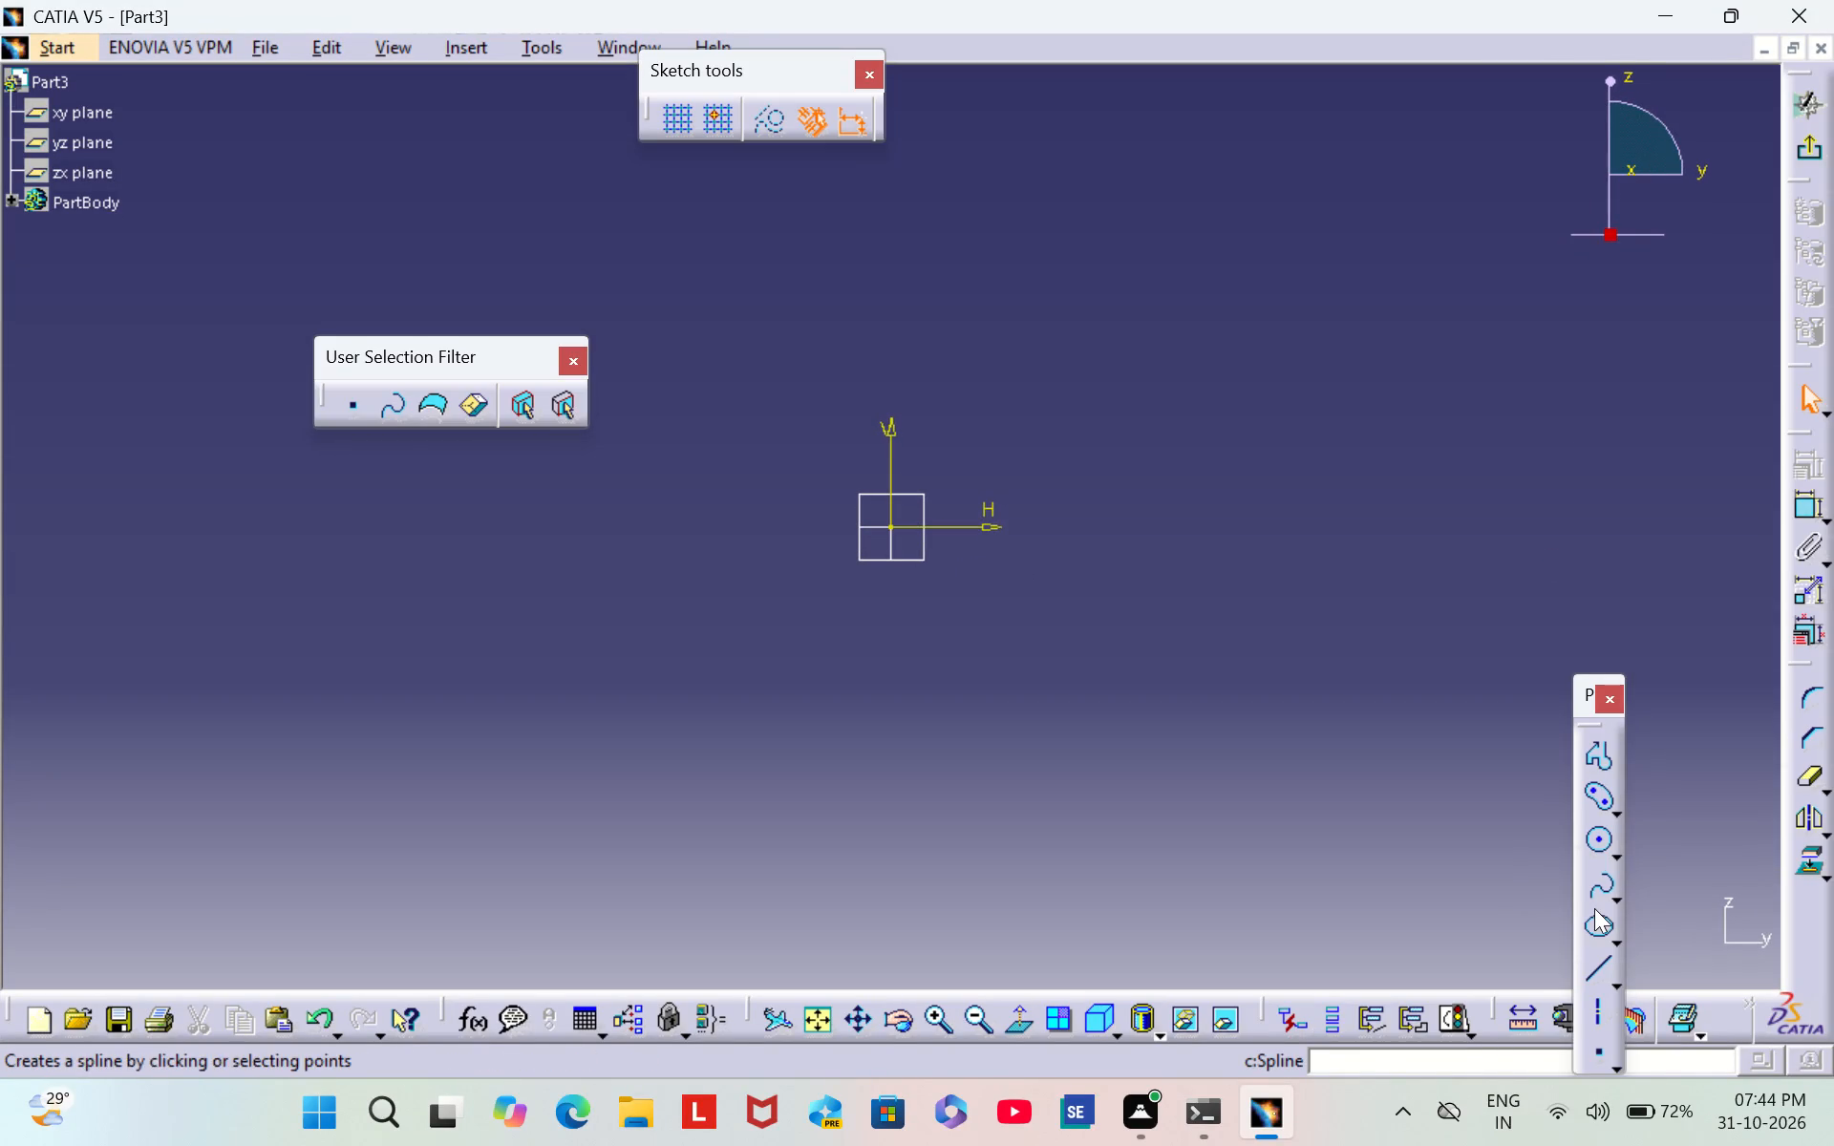
Draw a closed inverted-U profile about 136 mm wide and 66 mm high, with its inner top edge about 102 mm long on the horizontal axis.
{"action": "left_click", "coordinate": [1598, 756]}
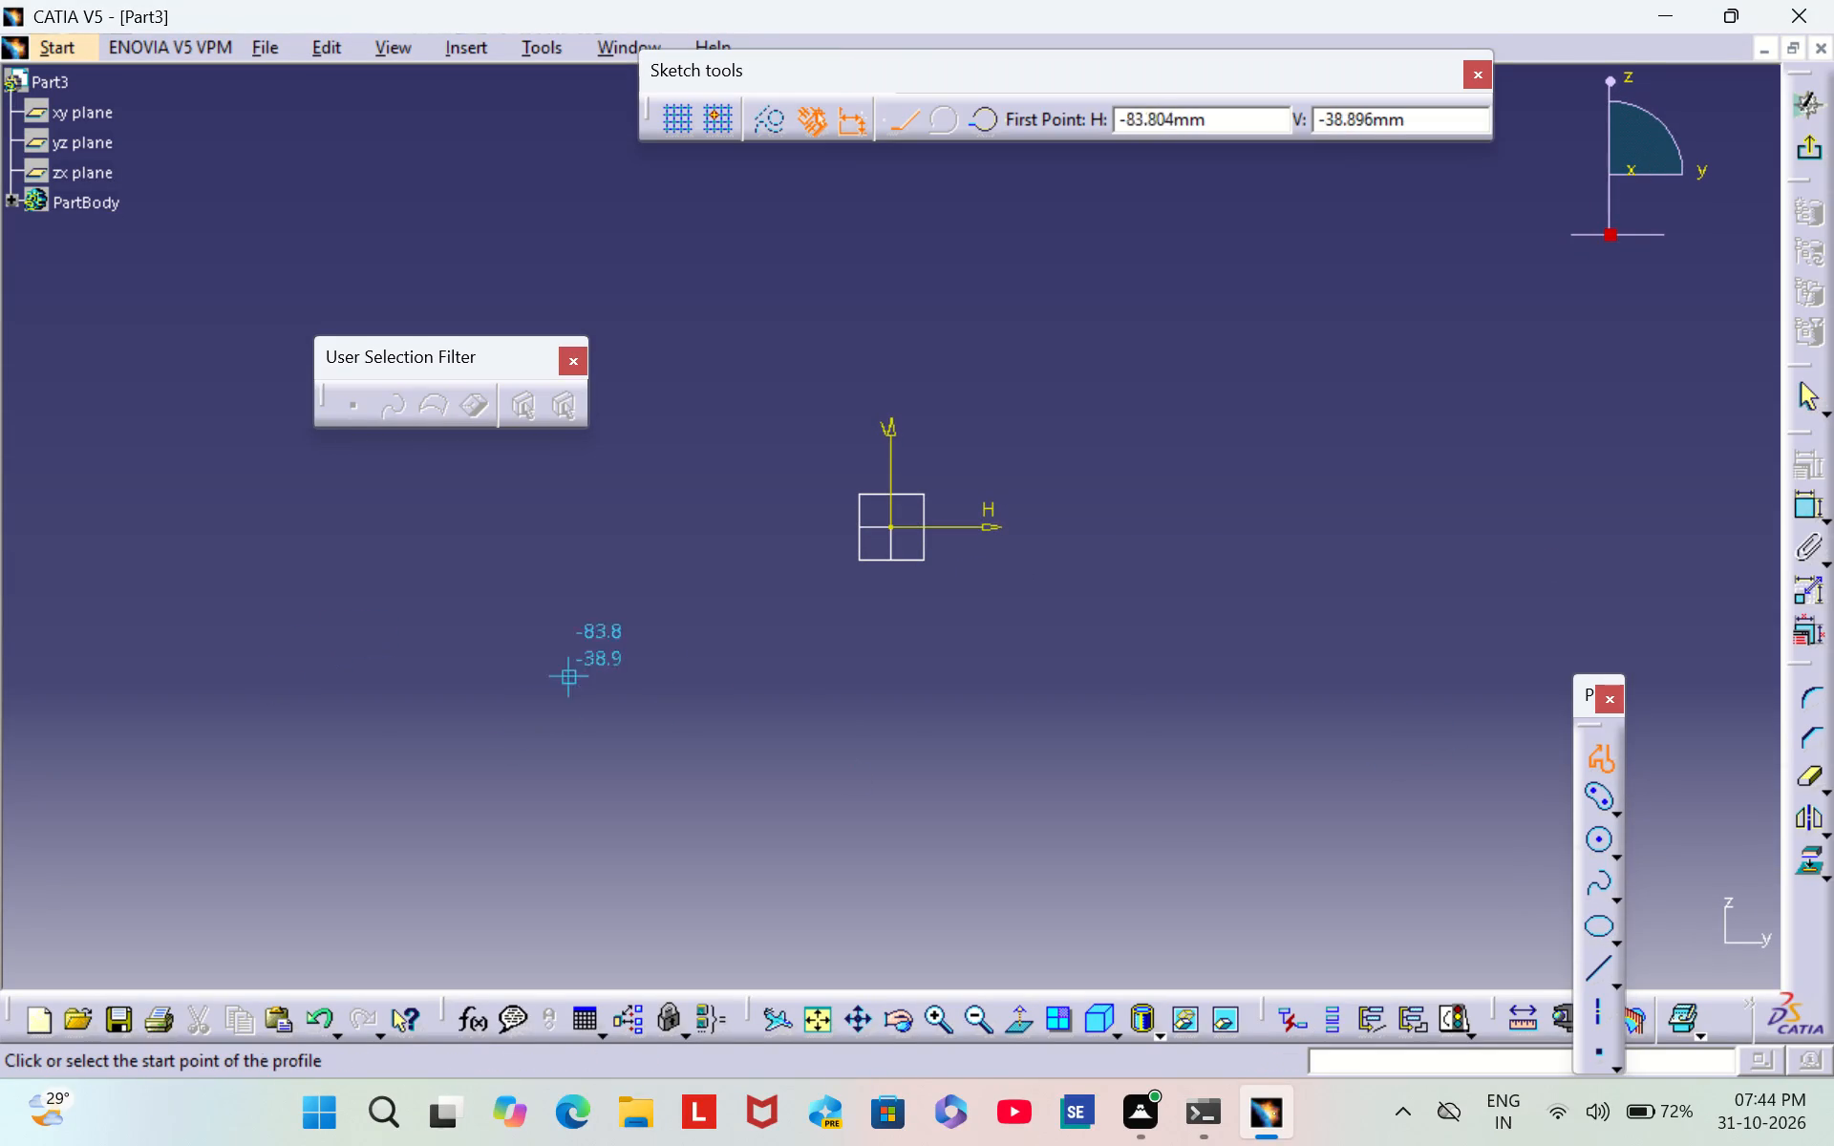
{"action": "left_click", "coordinate": [719, 726]}
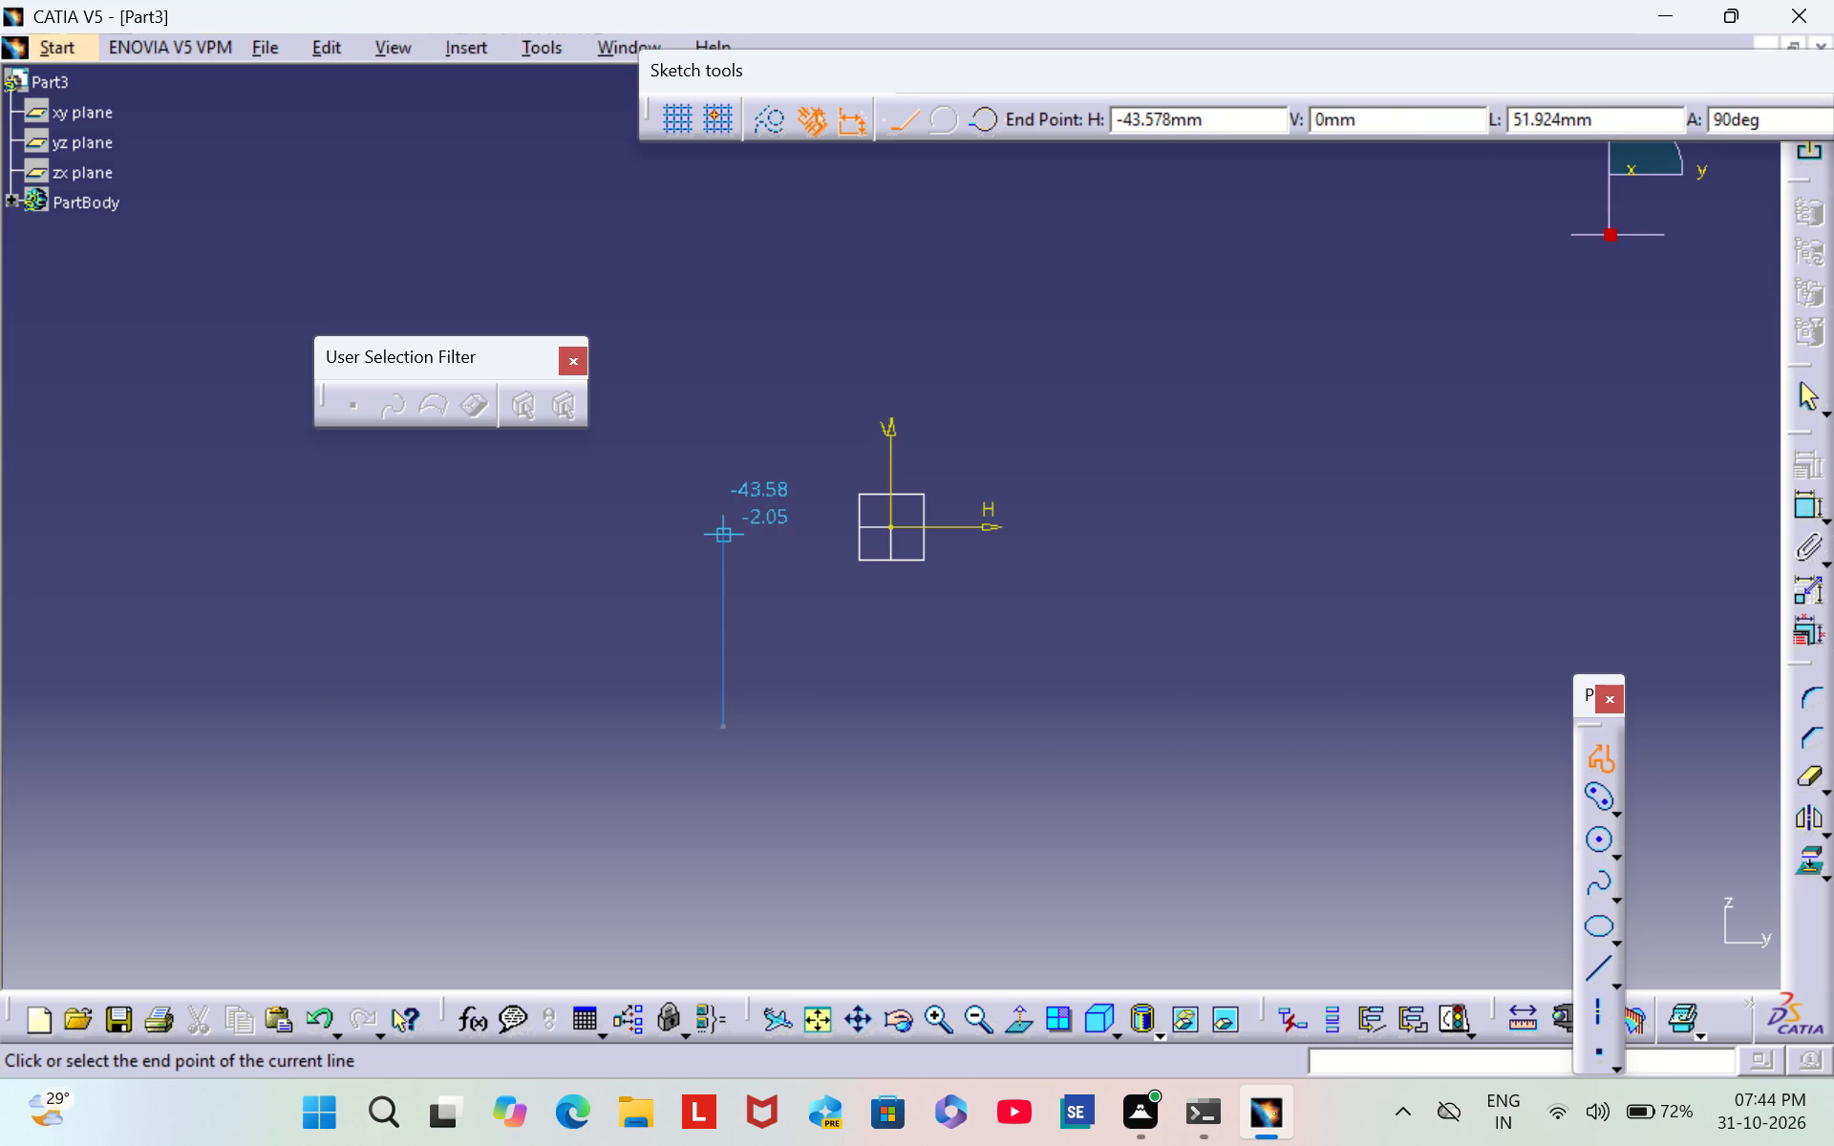
{"action": "left_click", "coordinate": [718, 530]}
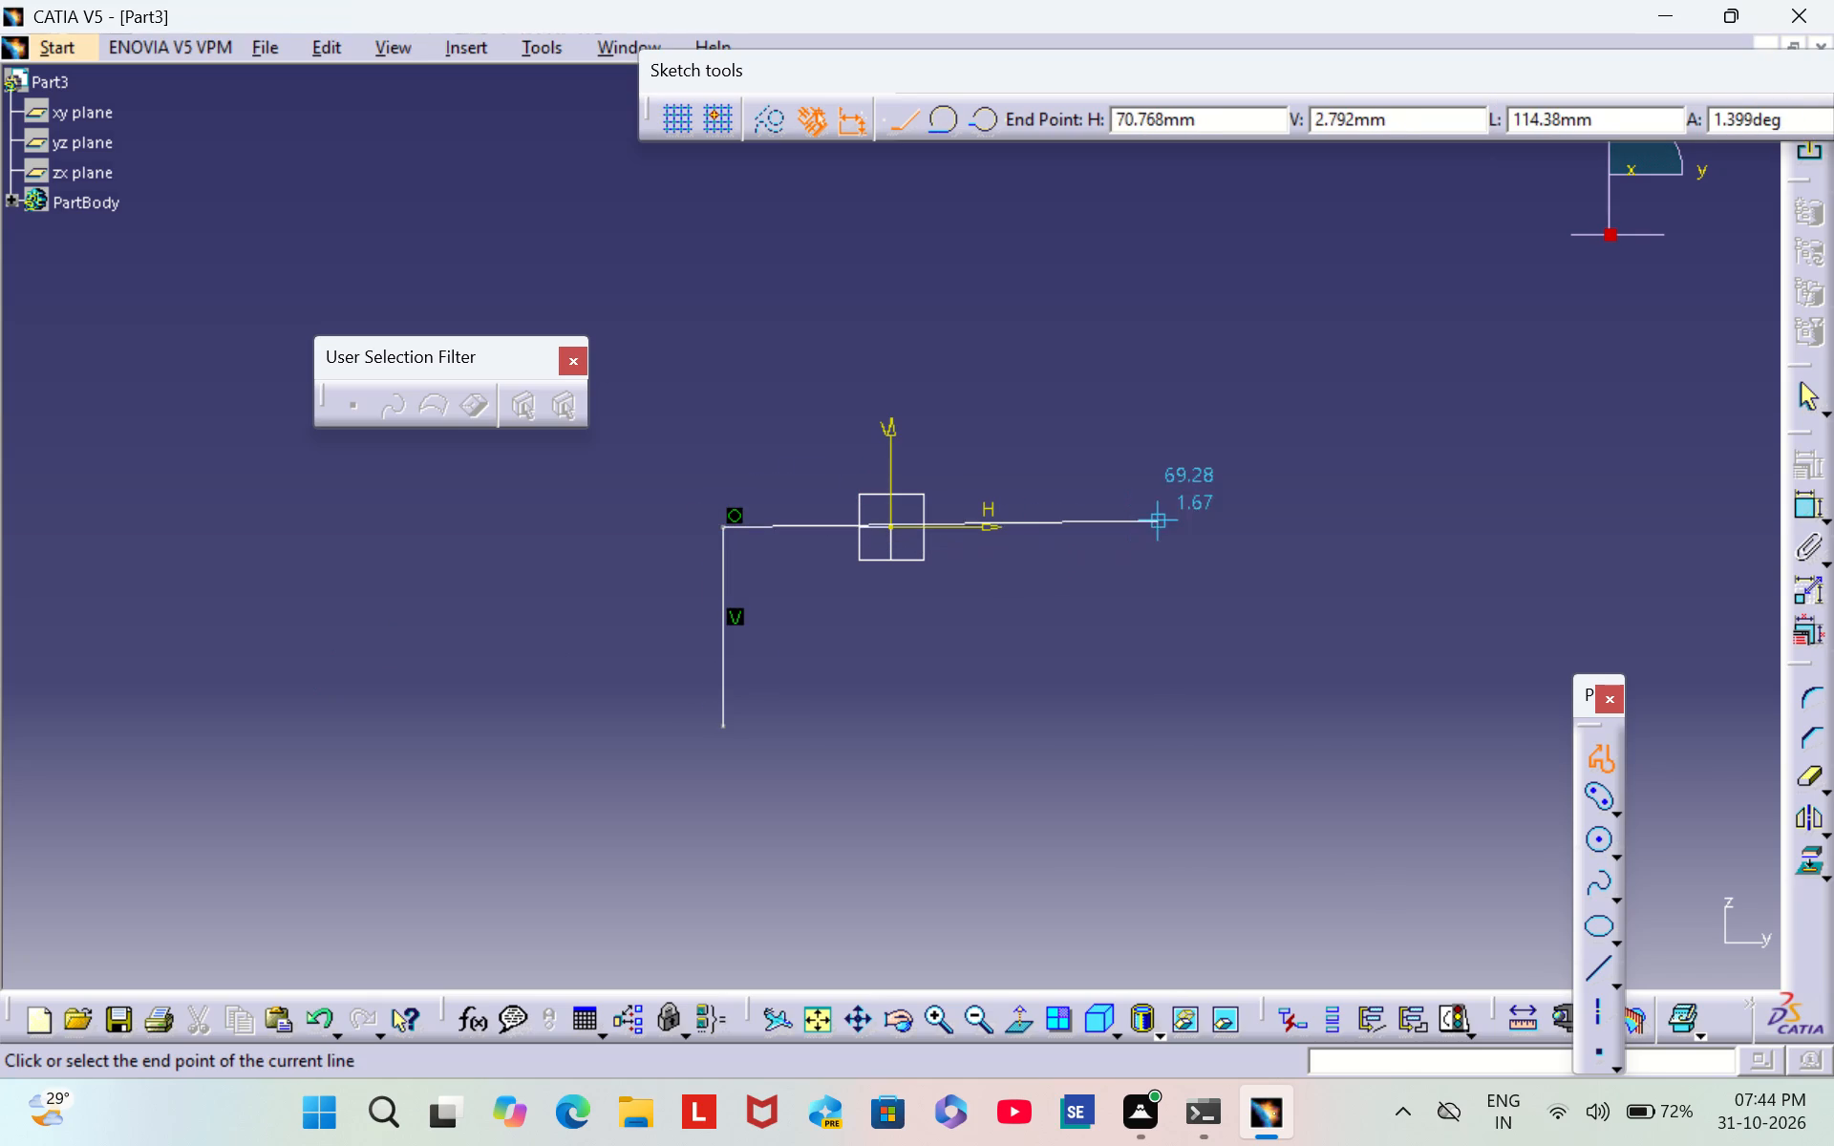
{"action": "left_click", "coordinate": [1115, 530]}
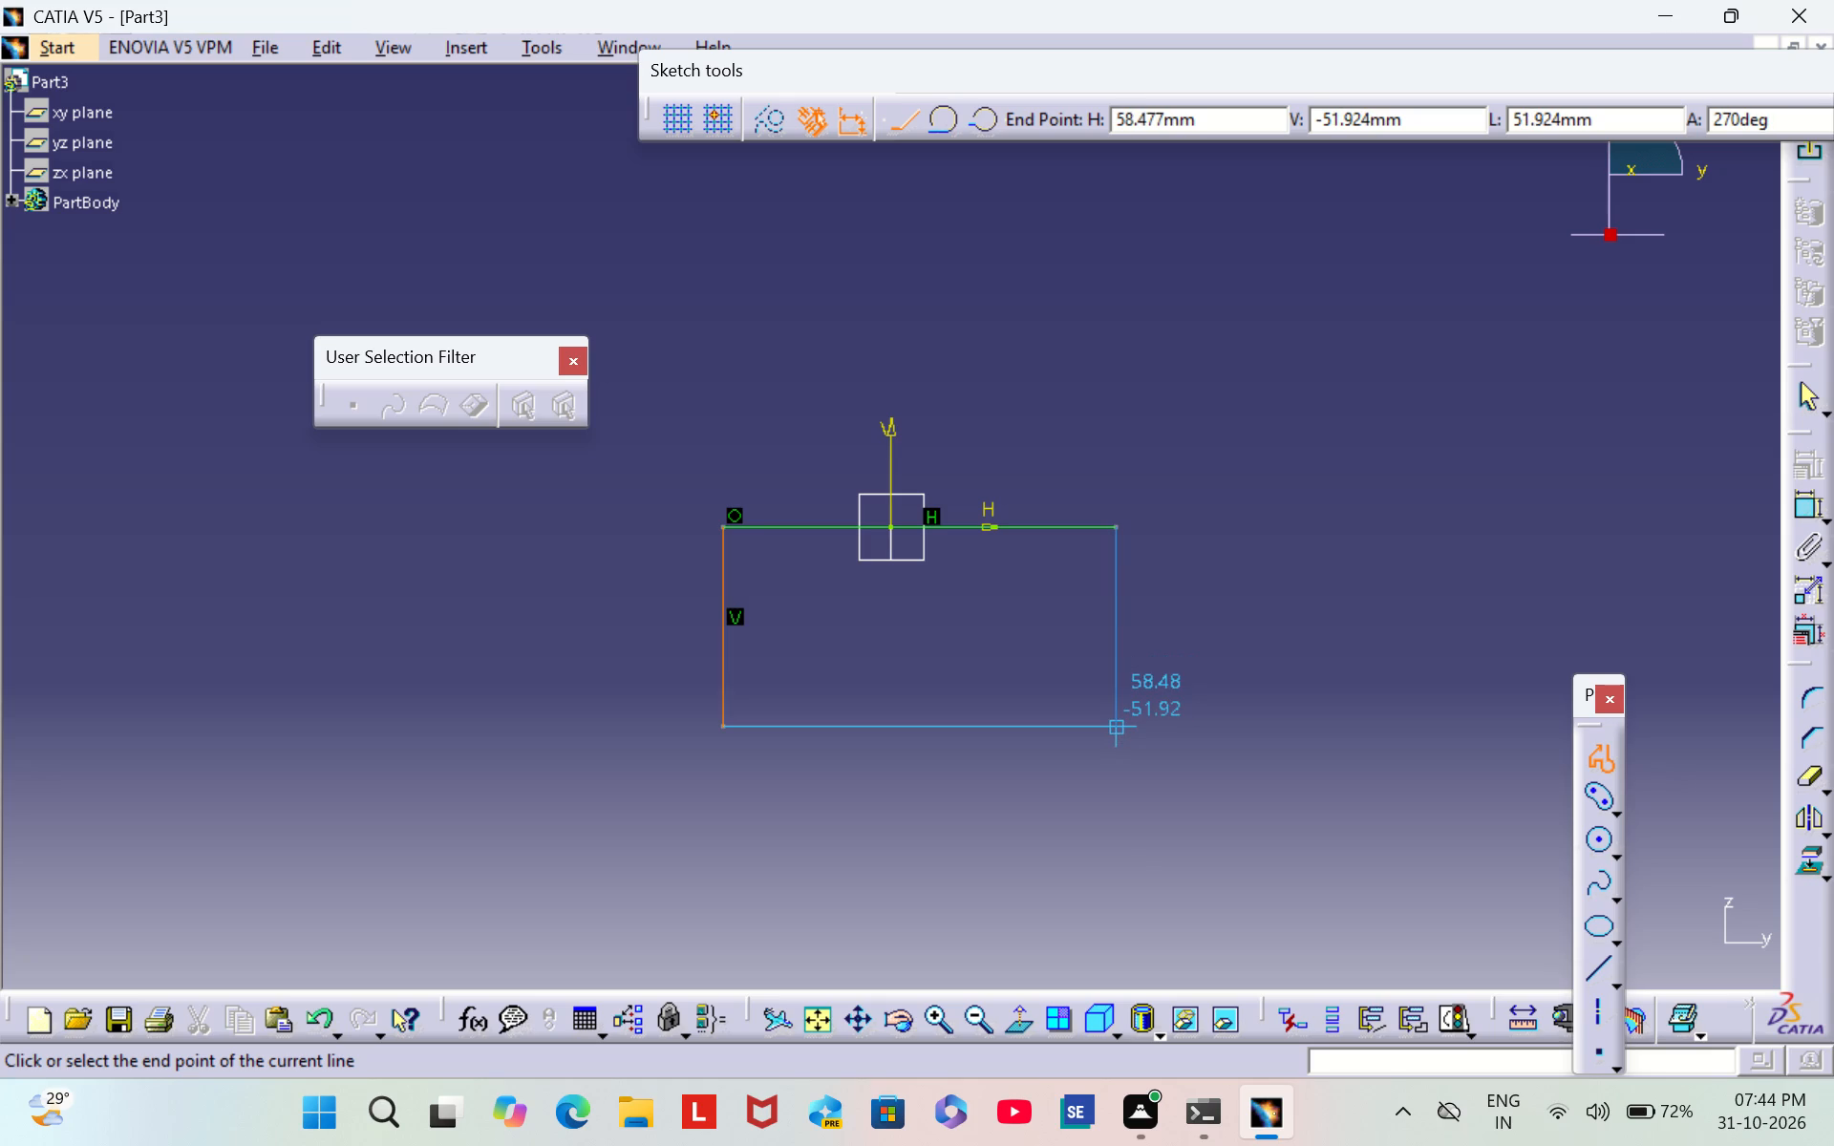
{"action": "left_click", "coordinate": [1115, 727]}
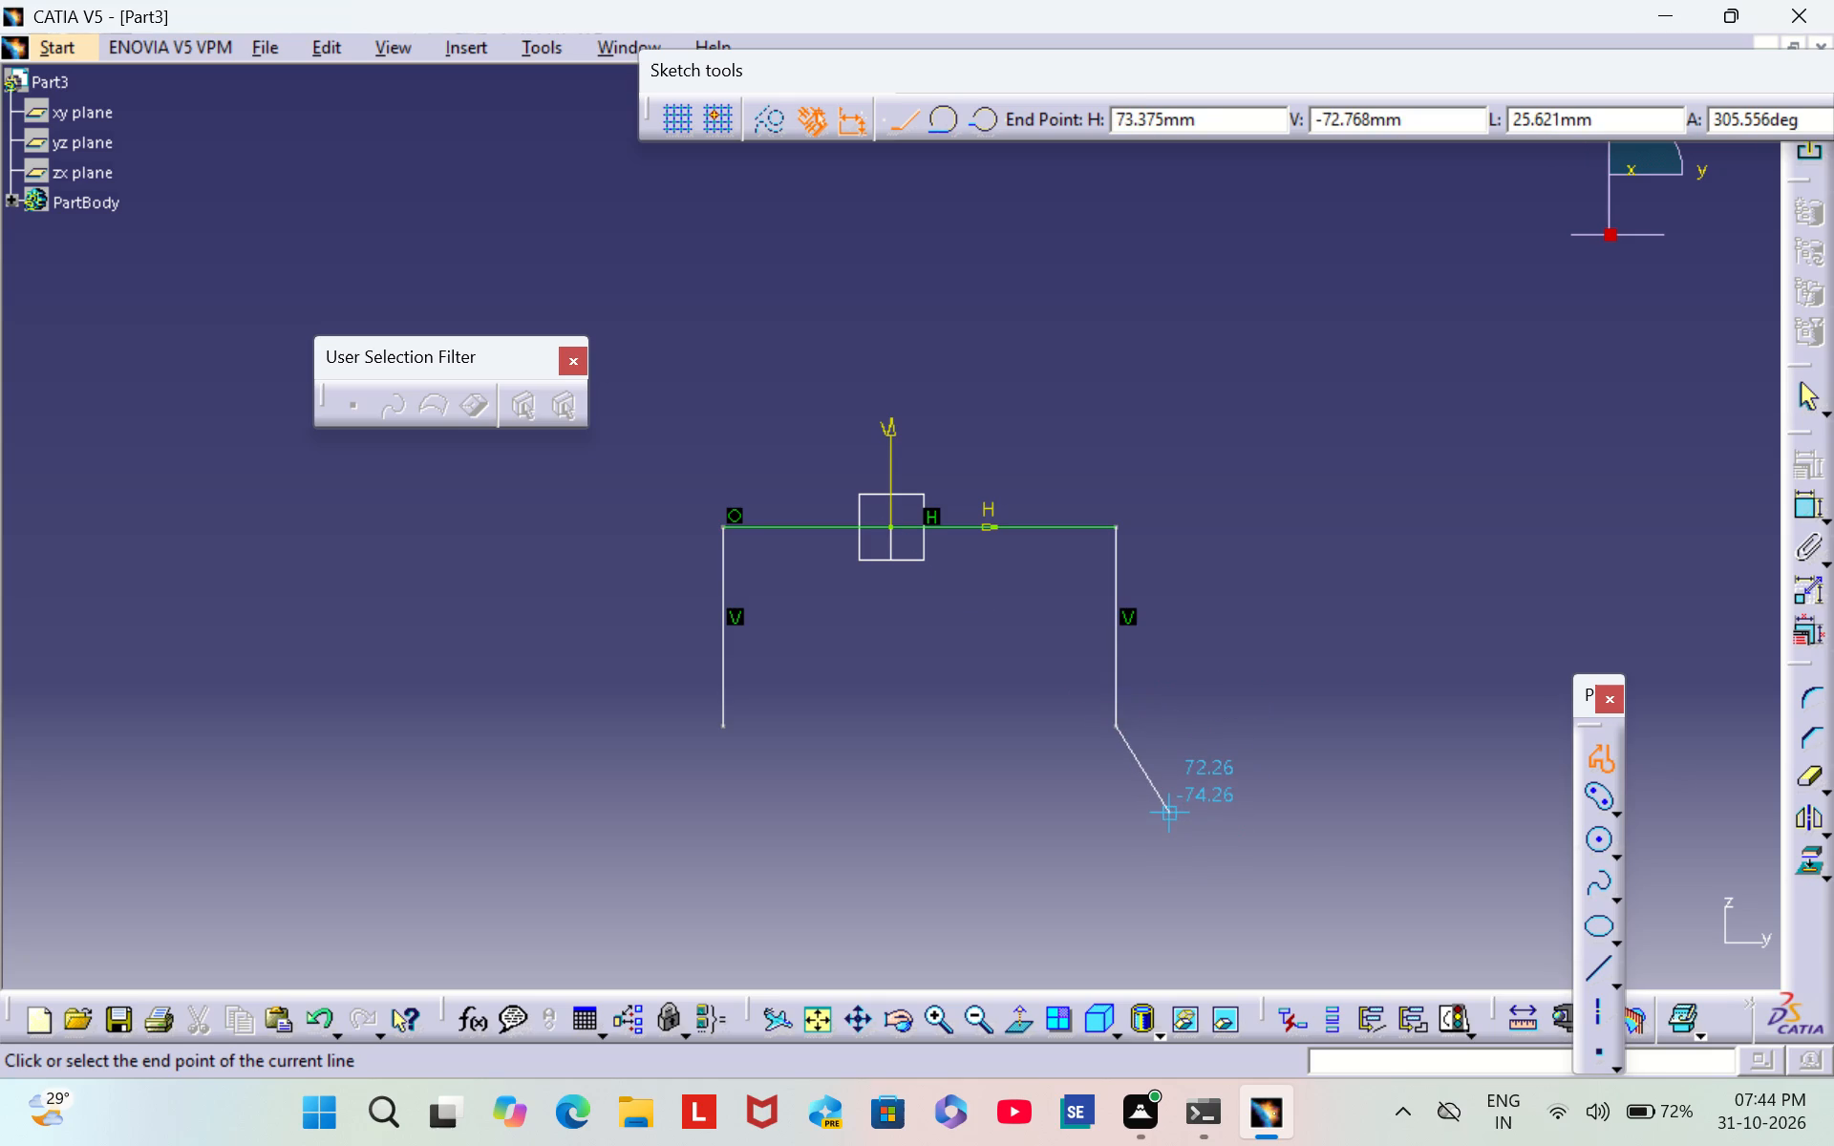
{"action": "left_click", "coordinate": [1176, 726]}
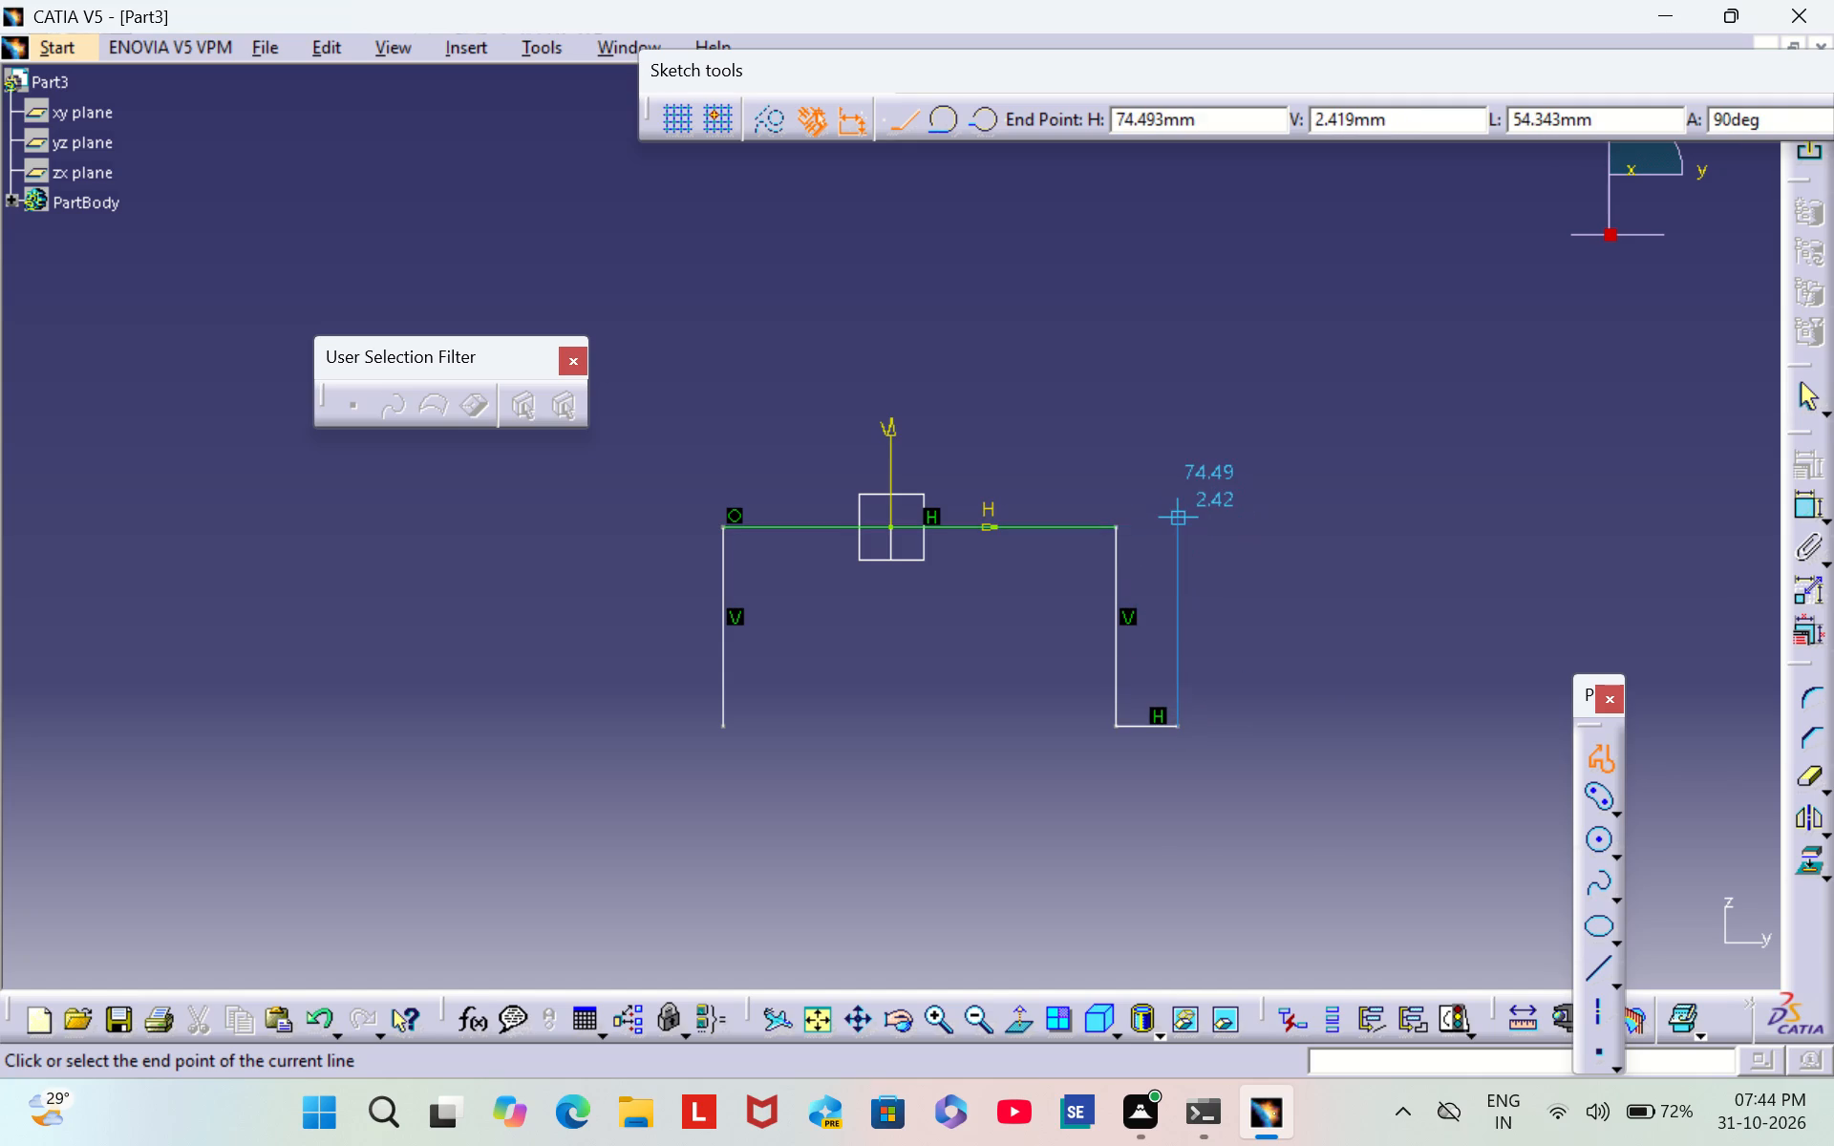
{"action": "left_click", "coordinate": [1177, 470]}
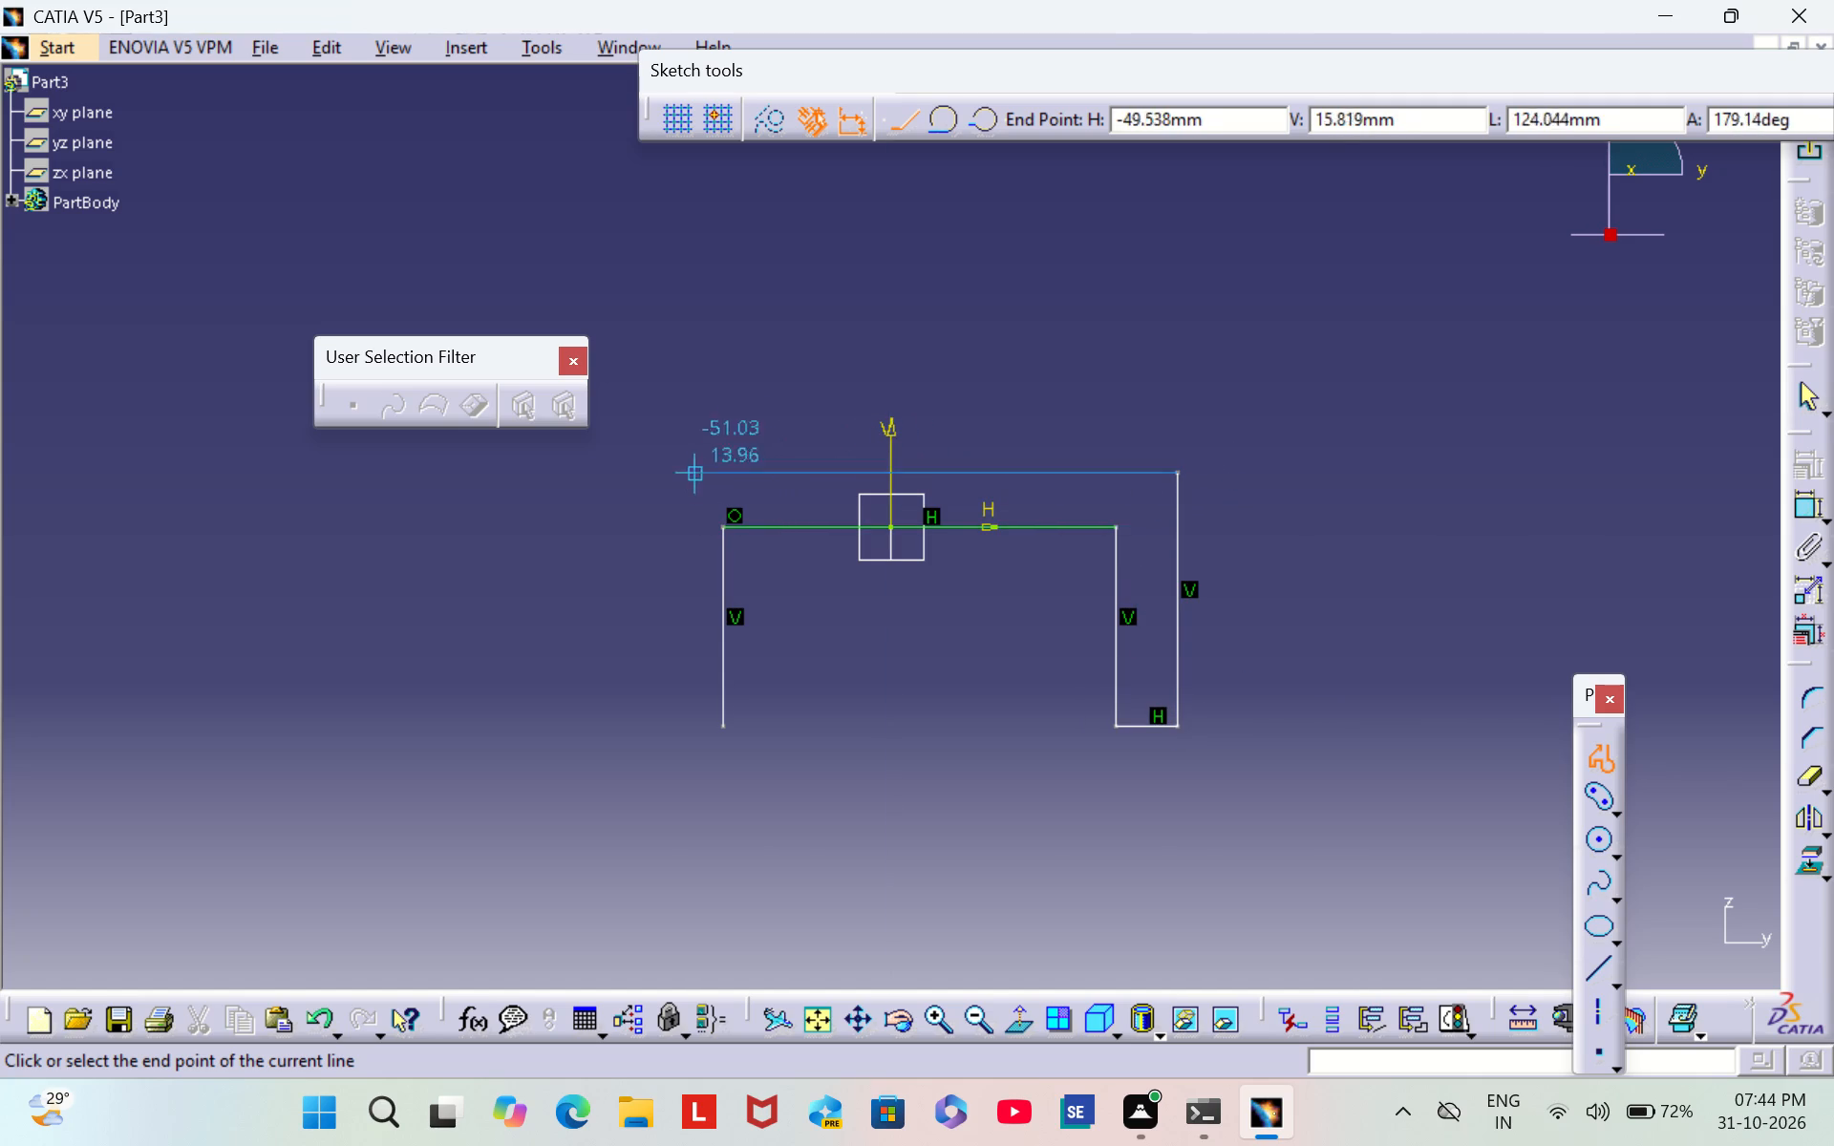
{"action": "left_click", "coordinate": [654, 474]}
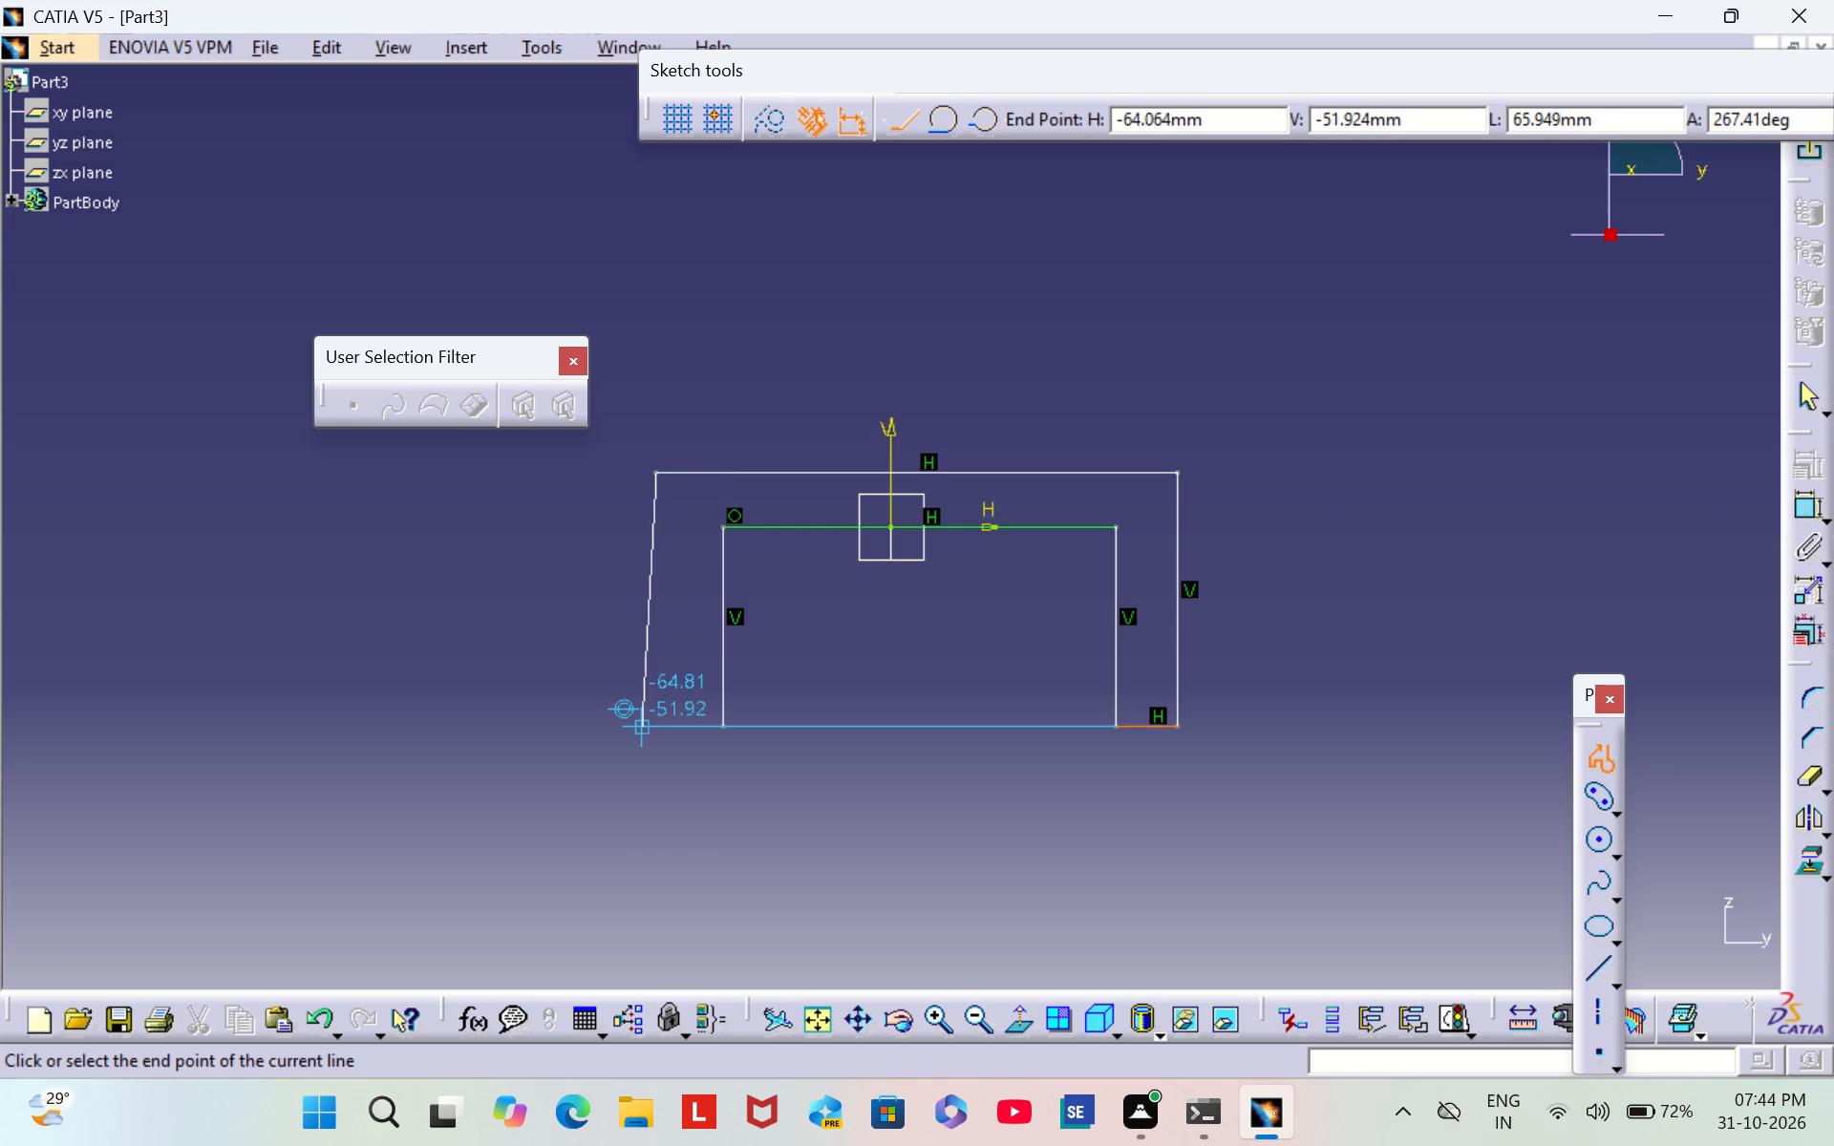
{"action": "left_click", "coordinate": [653, 731]}
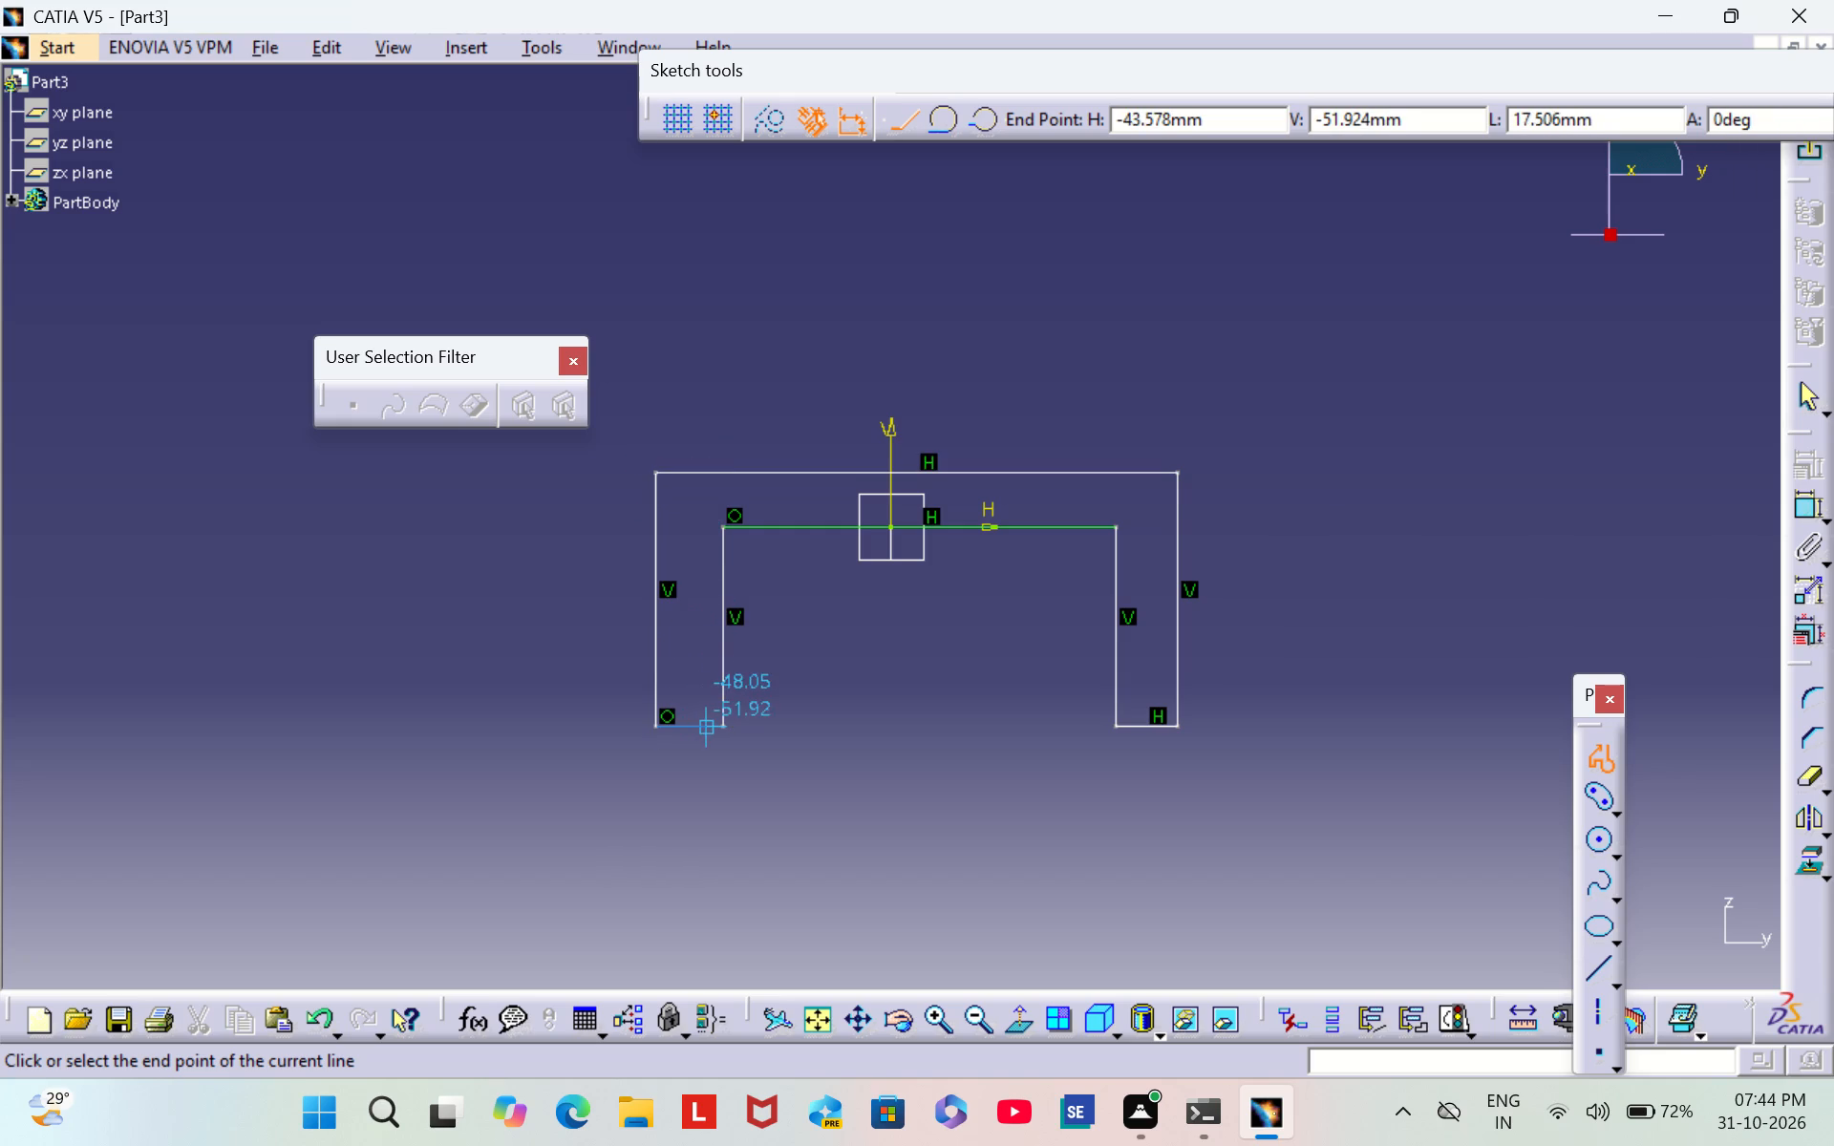
{"action": "left_click", "coordinate": [722, 730]}
{"action": "left_click", "coordinate": [731, 813]}
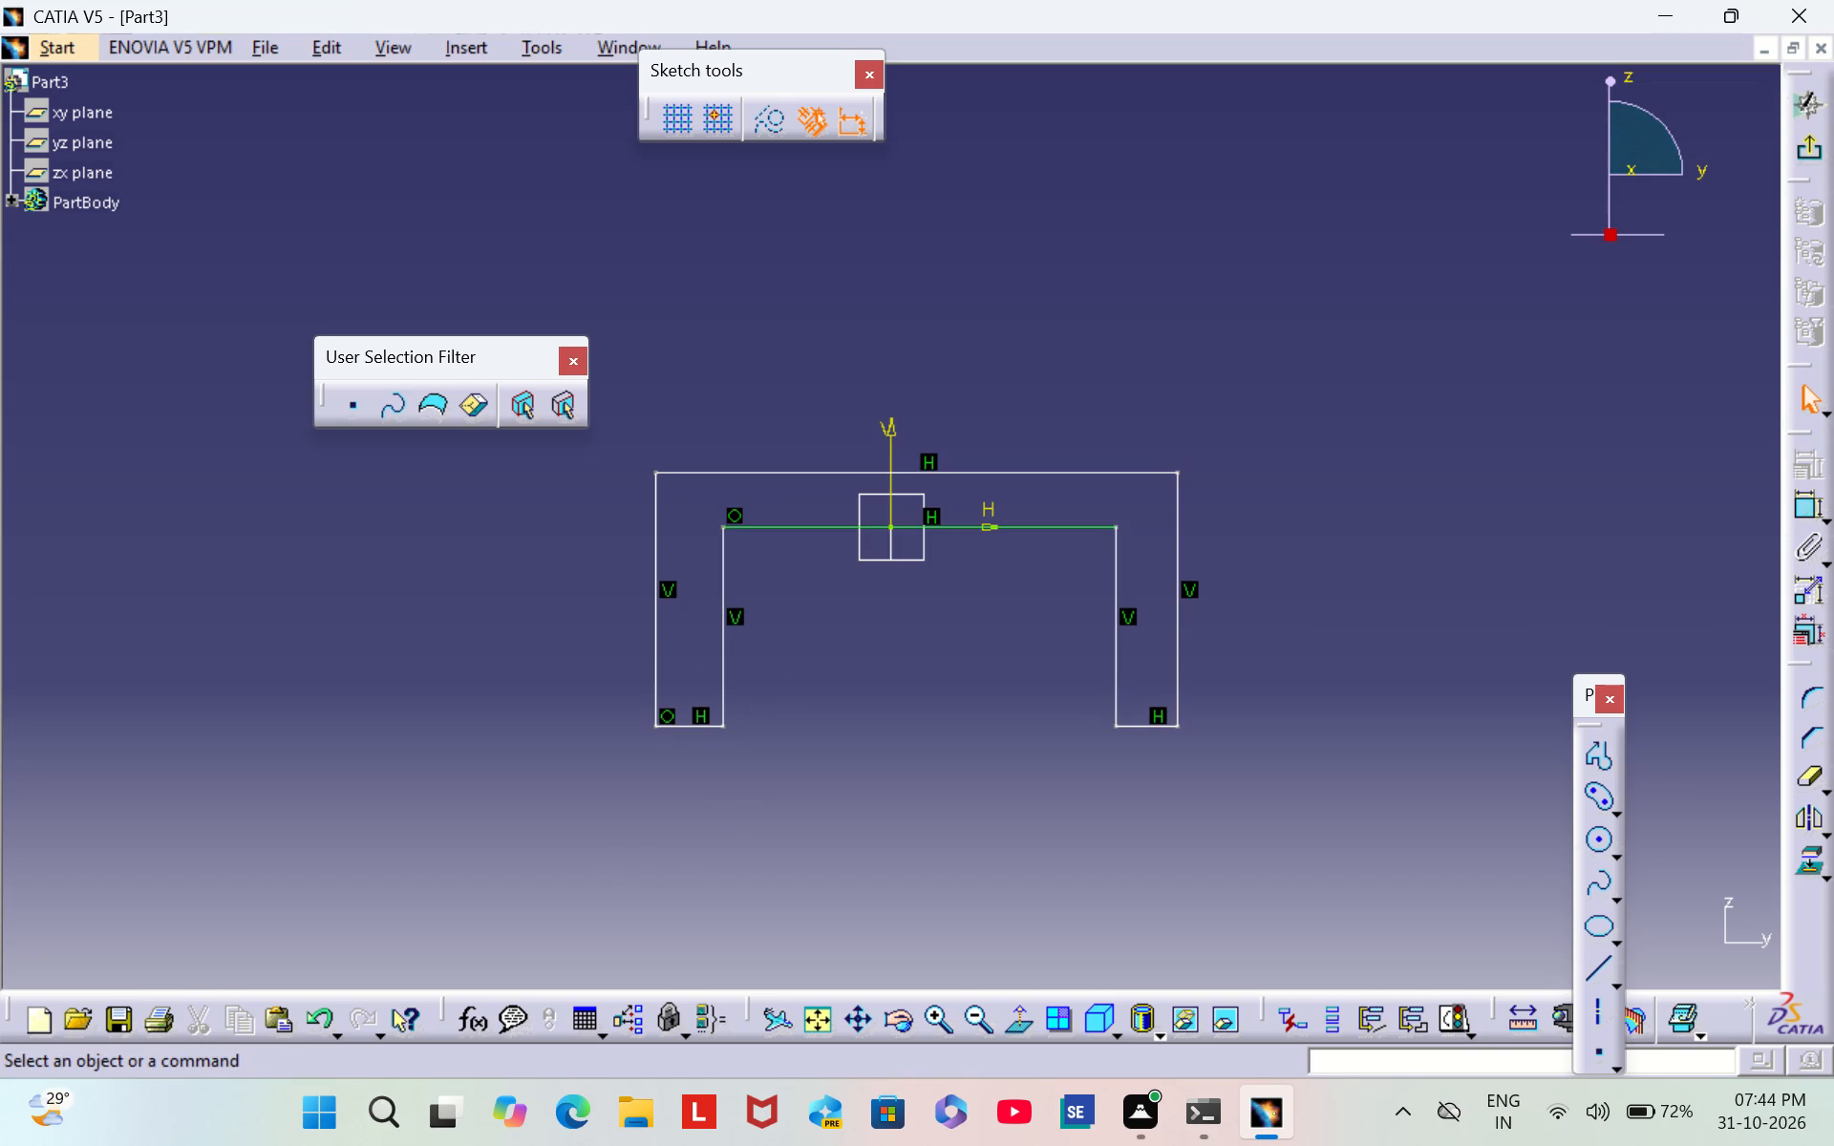
Dimension the right outer vertical edge of the profile and set its length to 50 mm.
{"action": "left_click", "coordinate": [1806, 504]}
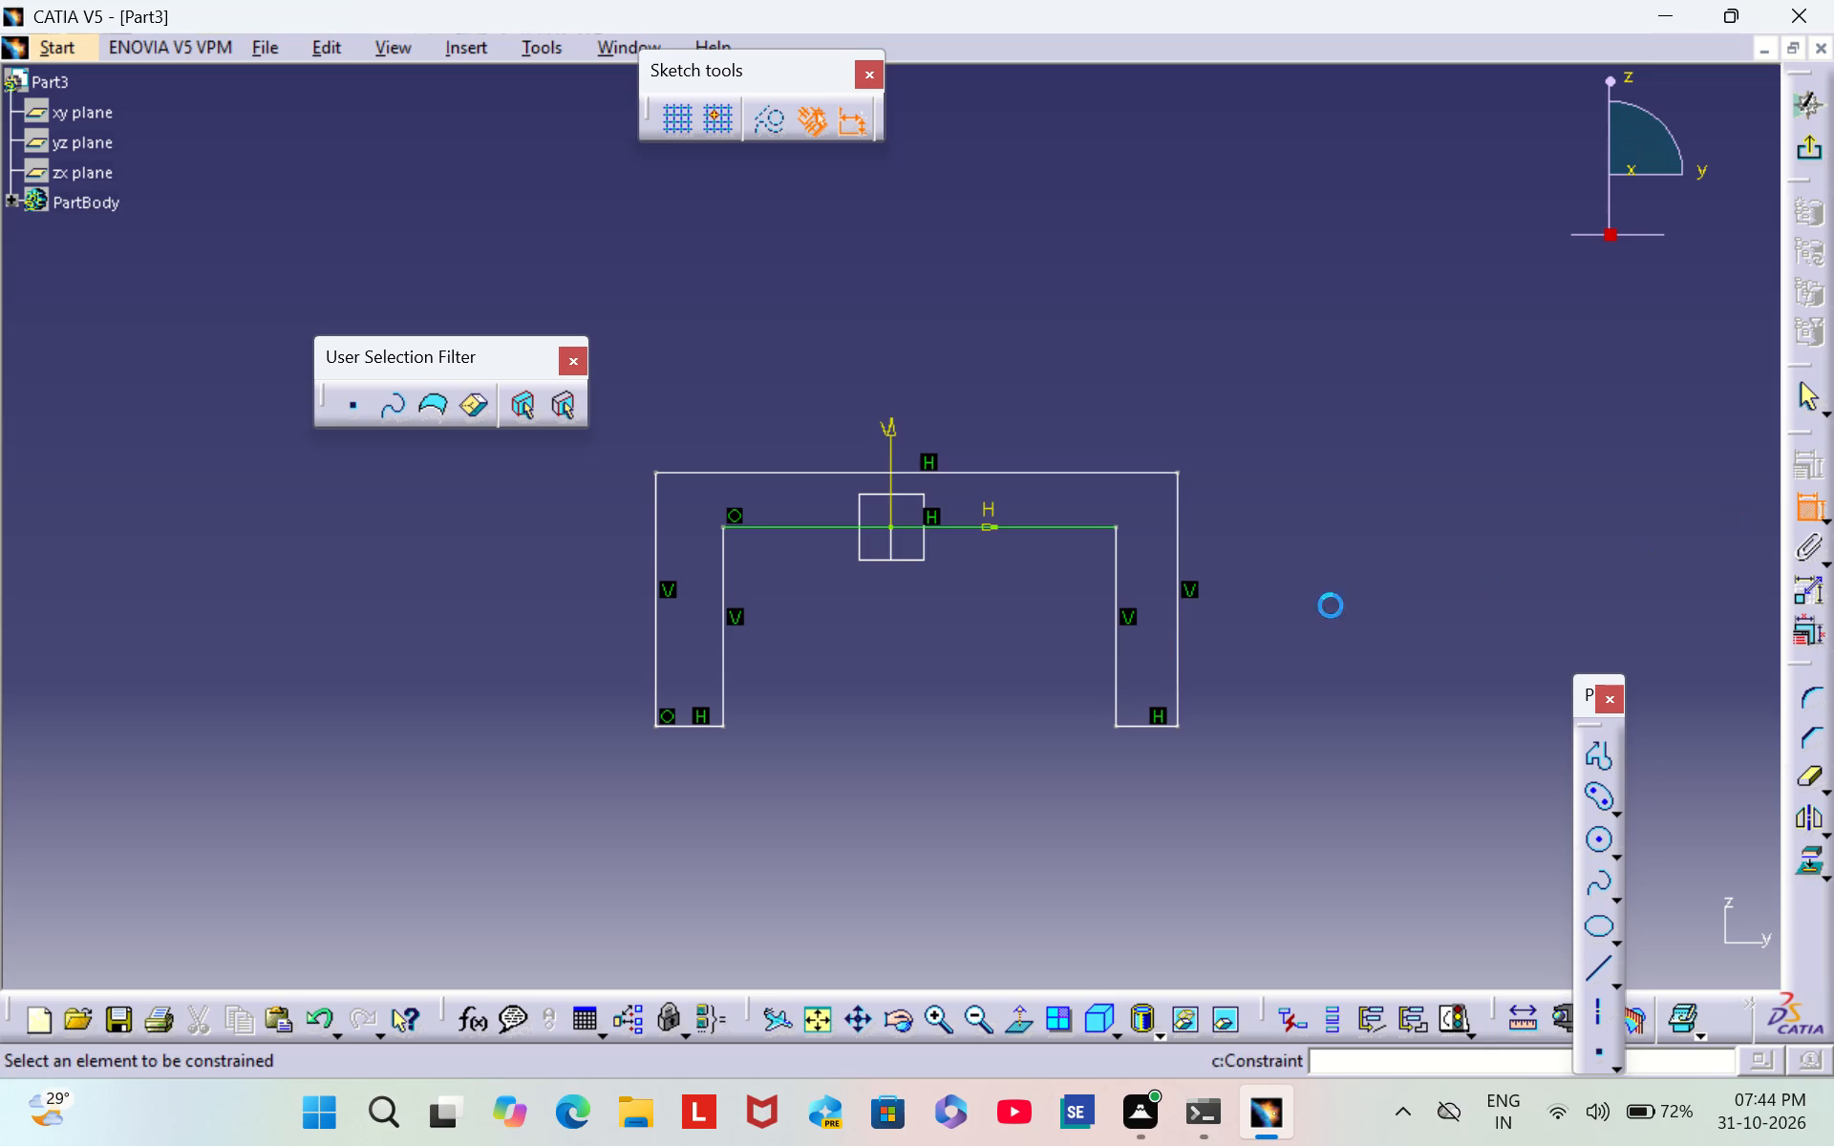
{"action": "left_click", "coordinate": [1177, 621]}
{"action": "triple_click", "coordinate": [1269, 610]}
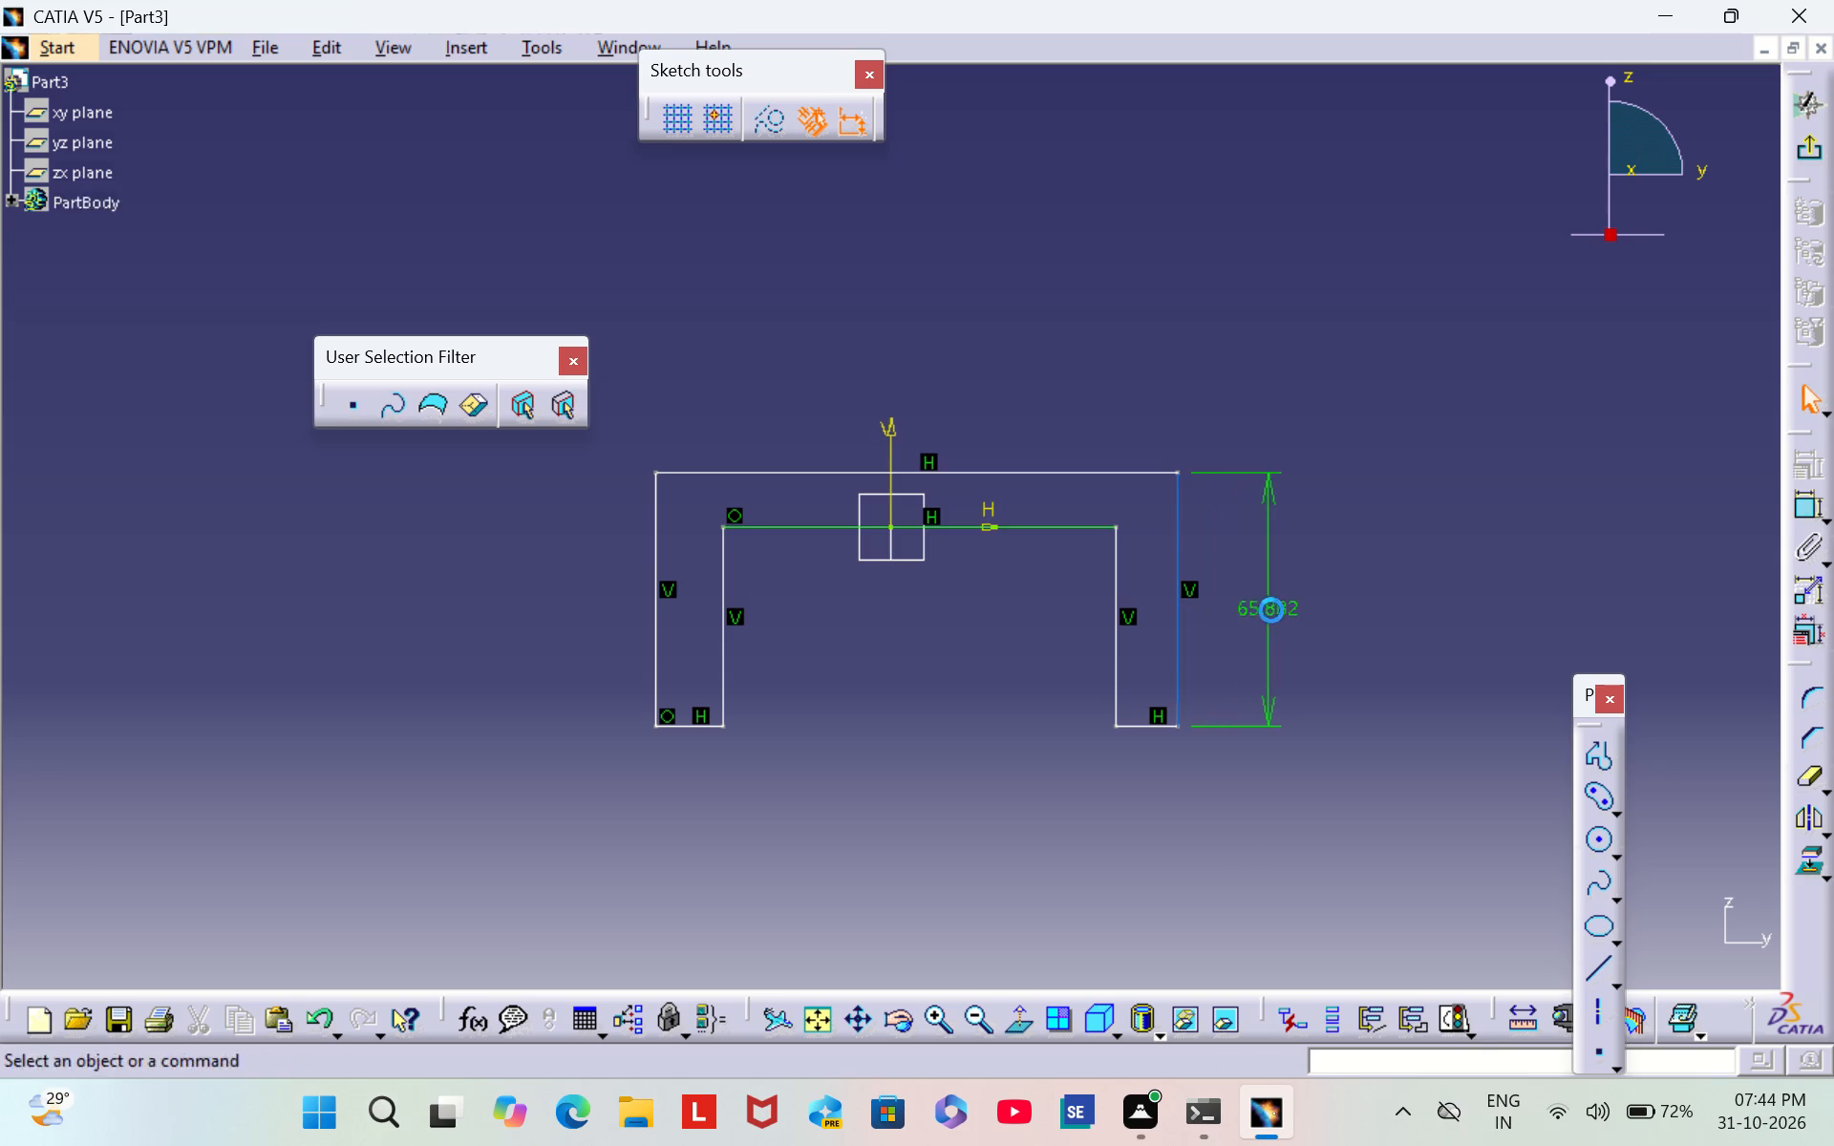
{"action": "key", "text": "BackSpace"}
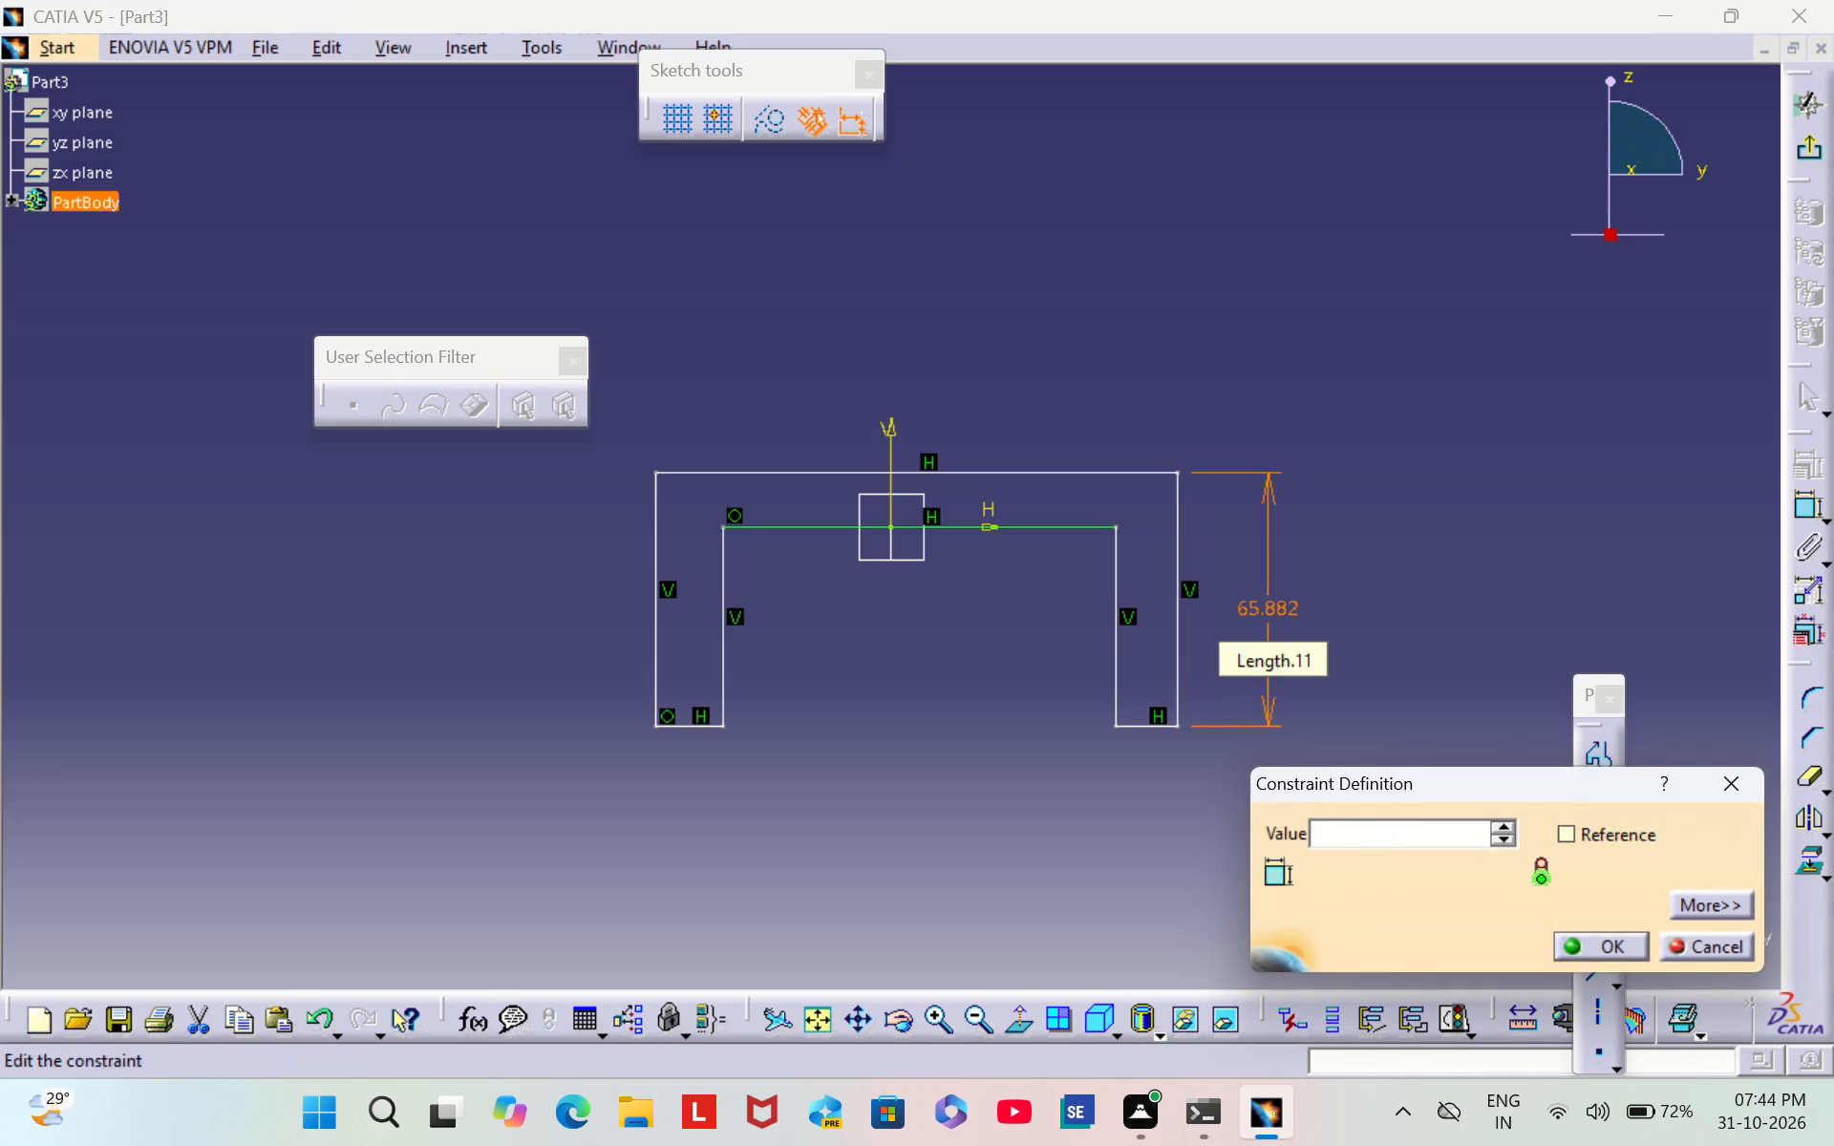
{"action": "type", "text": "50"}
{"action": "key", "text": "Return"}
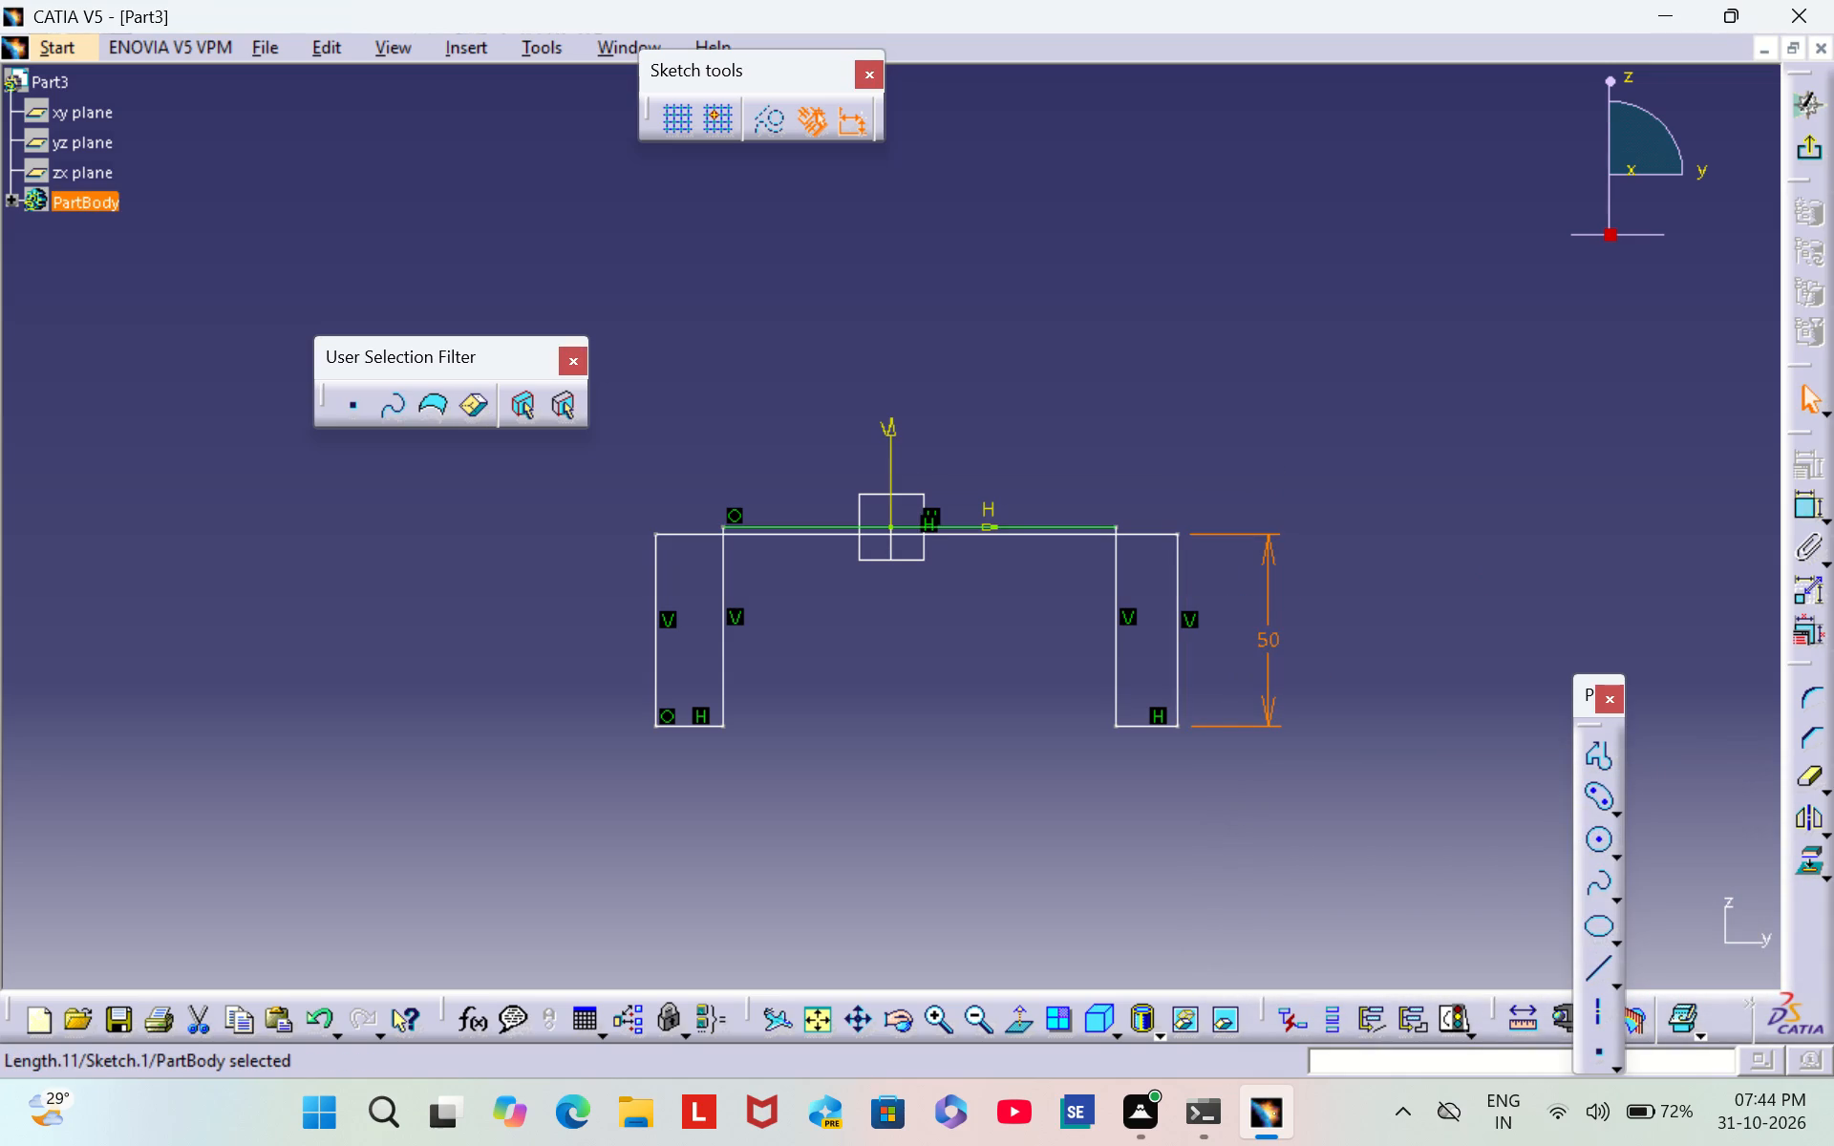
{"action": "left_click", "coordinate": [1329, 509]}
Move the profile's outer top edge up to about 13 mm above the horizontal axis.
{"action": "left_click_drag", "start_coordinate": [1025, 534], "coordinate": [1025, 521]}
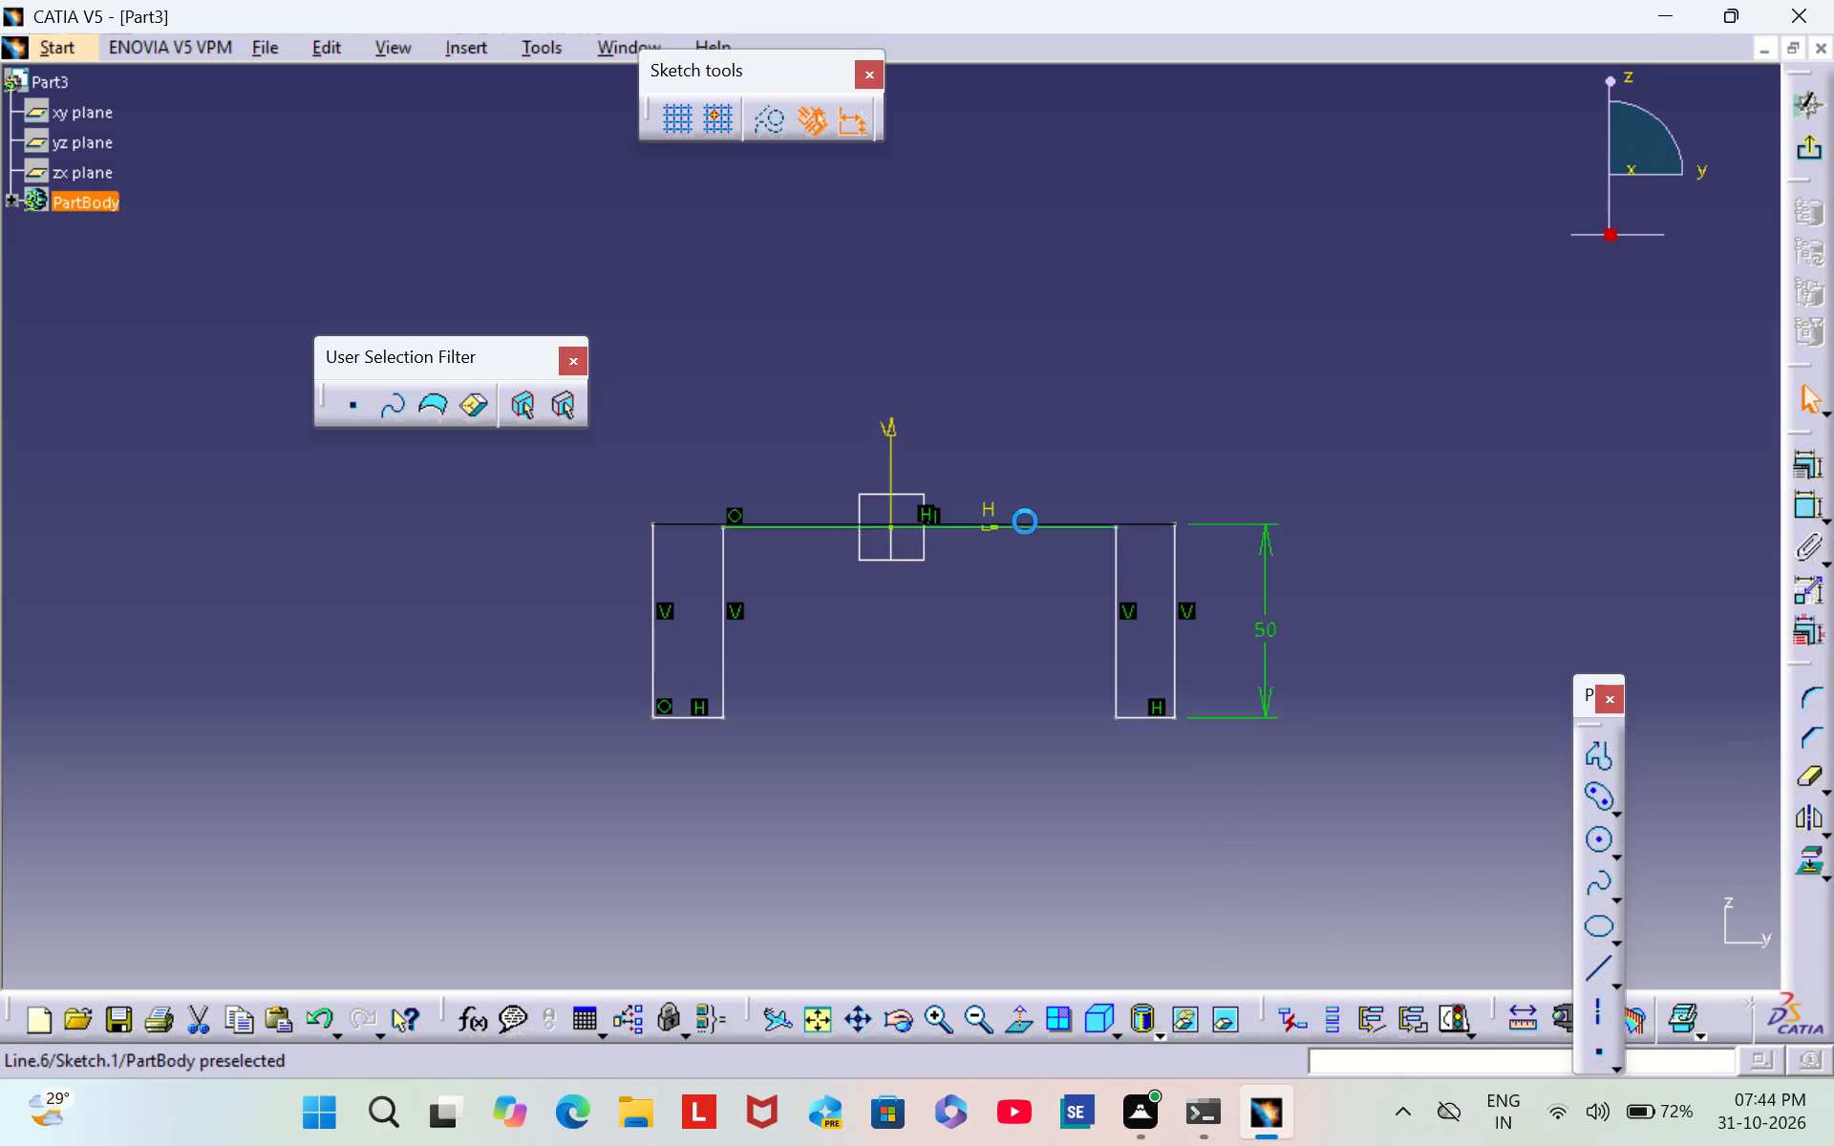
{"action": "left_click_drag", "start_coordinate": [1025, 521], "coordinate": [1025, 477]}
{"action": "left_click", "coordinate": [1275, 317]}
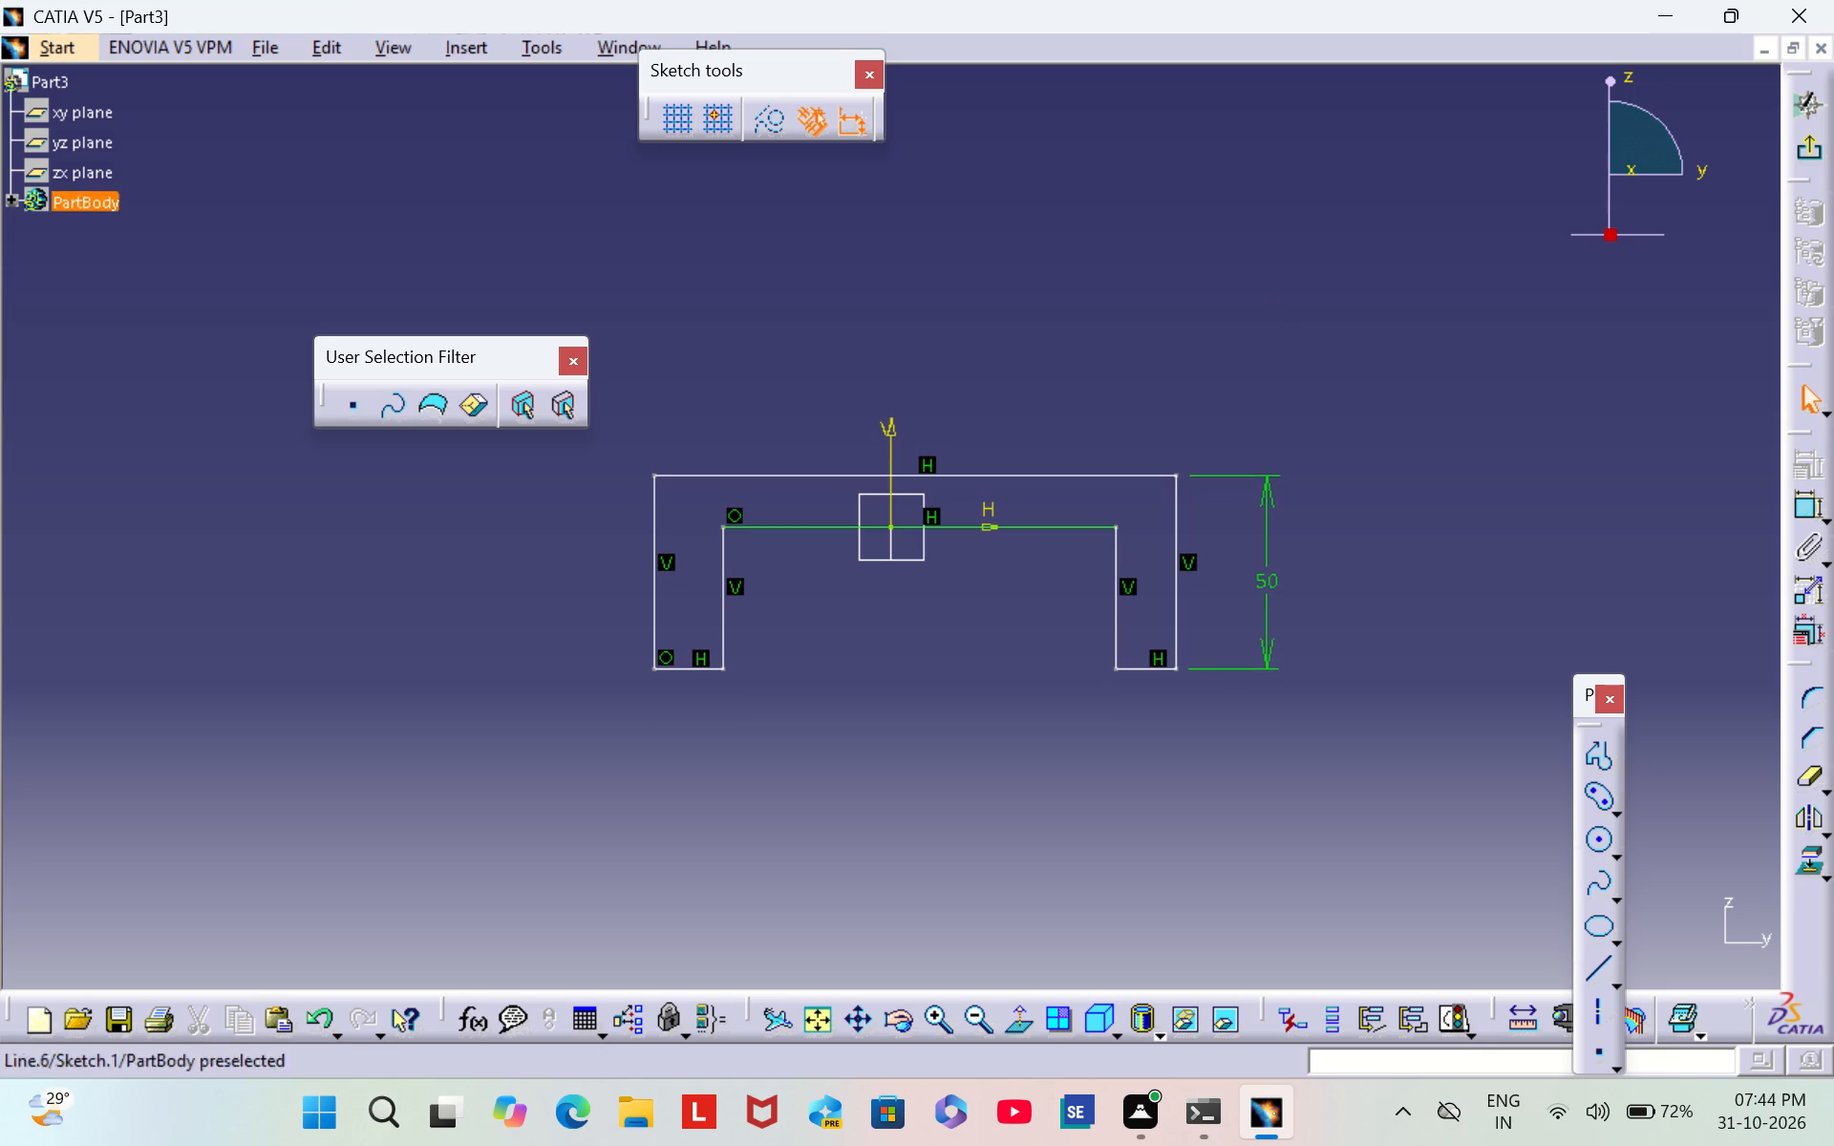
Dimension the distance from the outer top edge to the horizontal axis and set it to 15 mm.
{"action": "left_click", "coordinate": [1007, 473]}
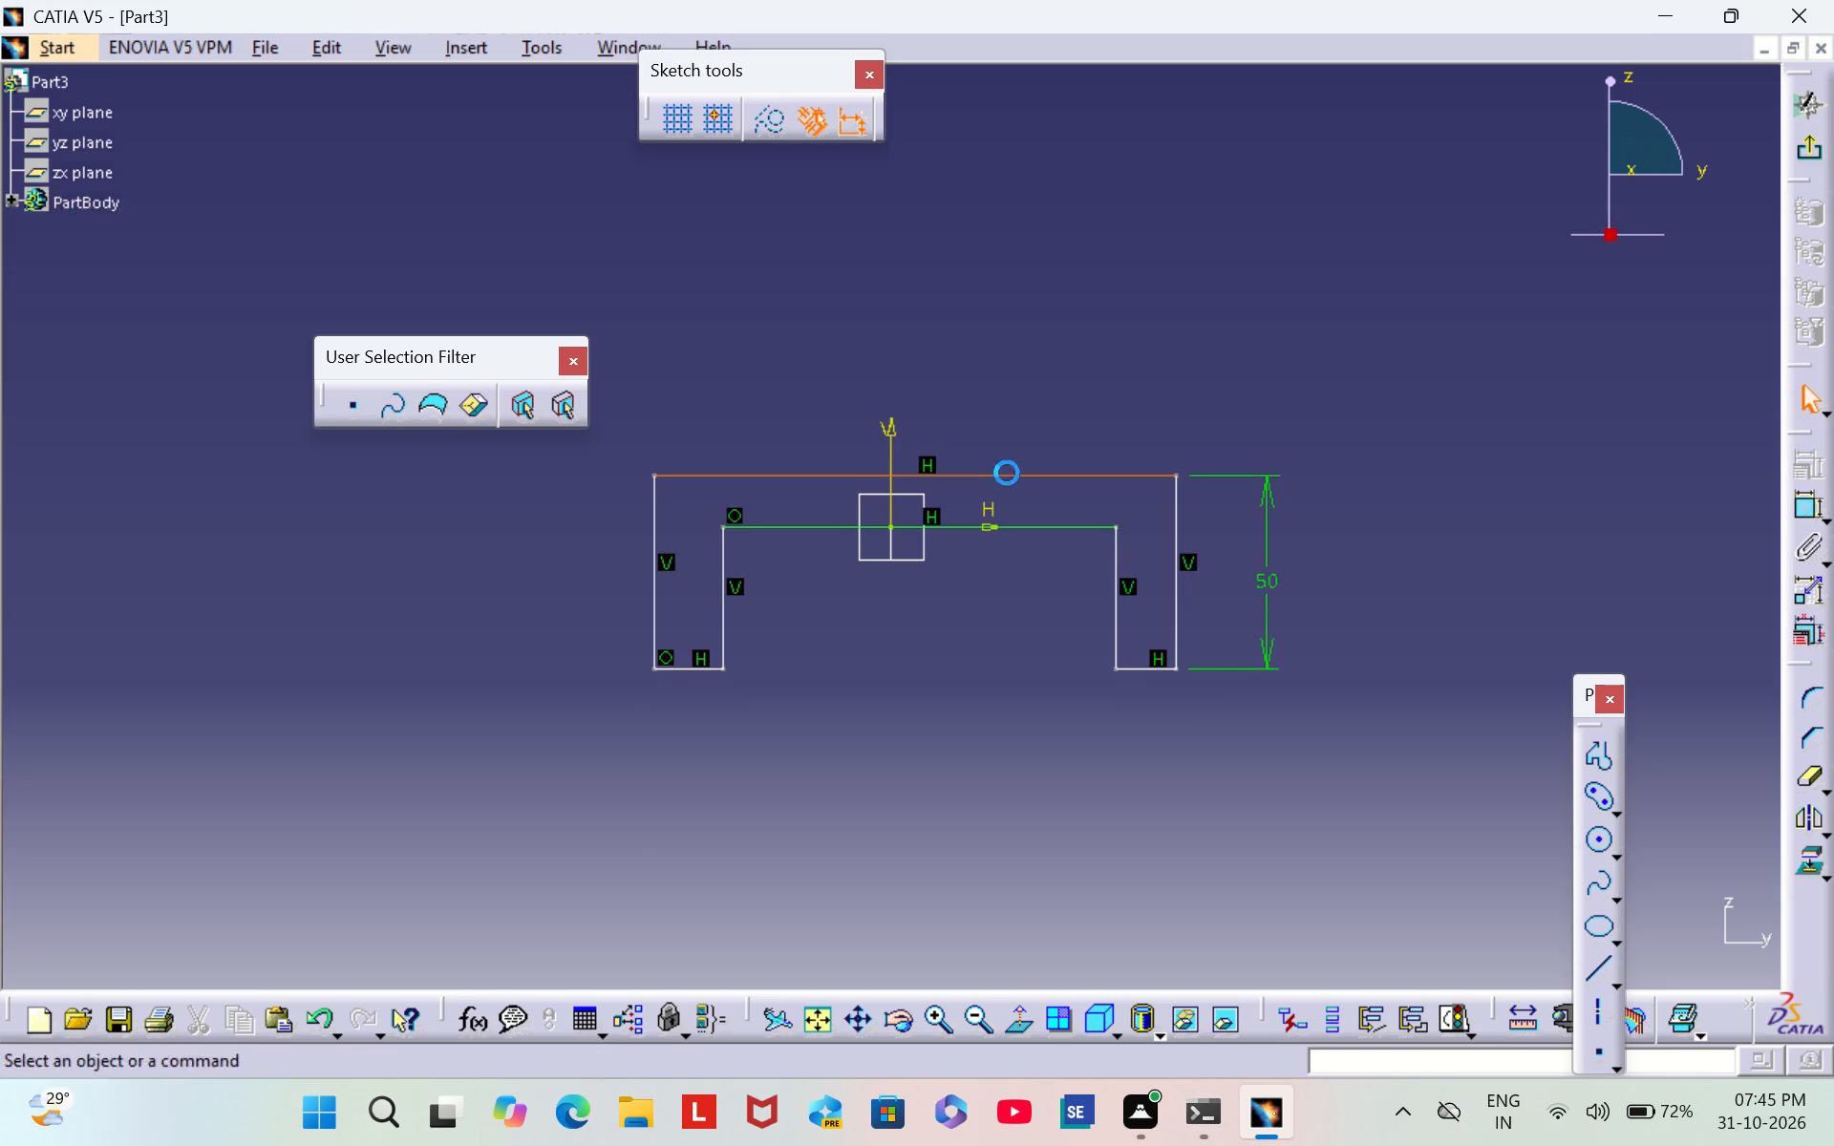
{"action": "left_click", "coordinate": [1003, 528]}
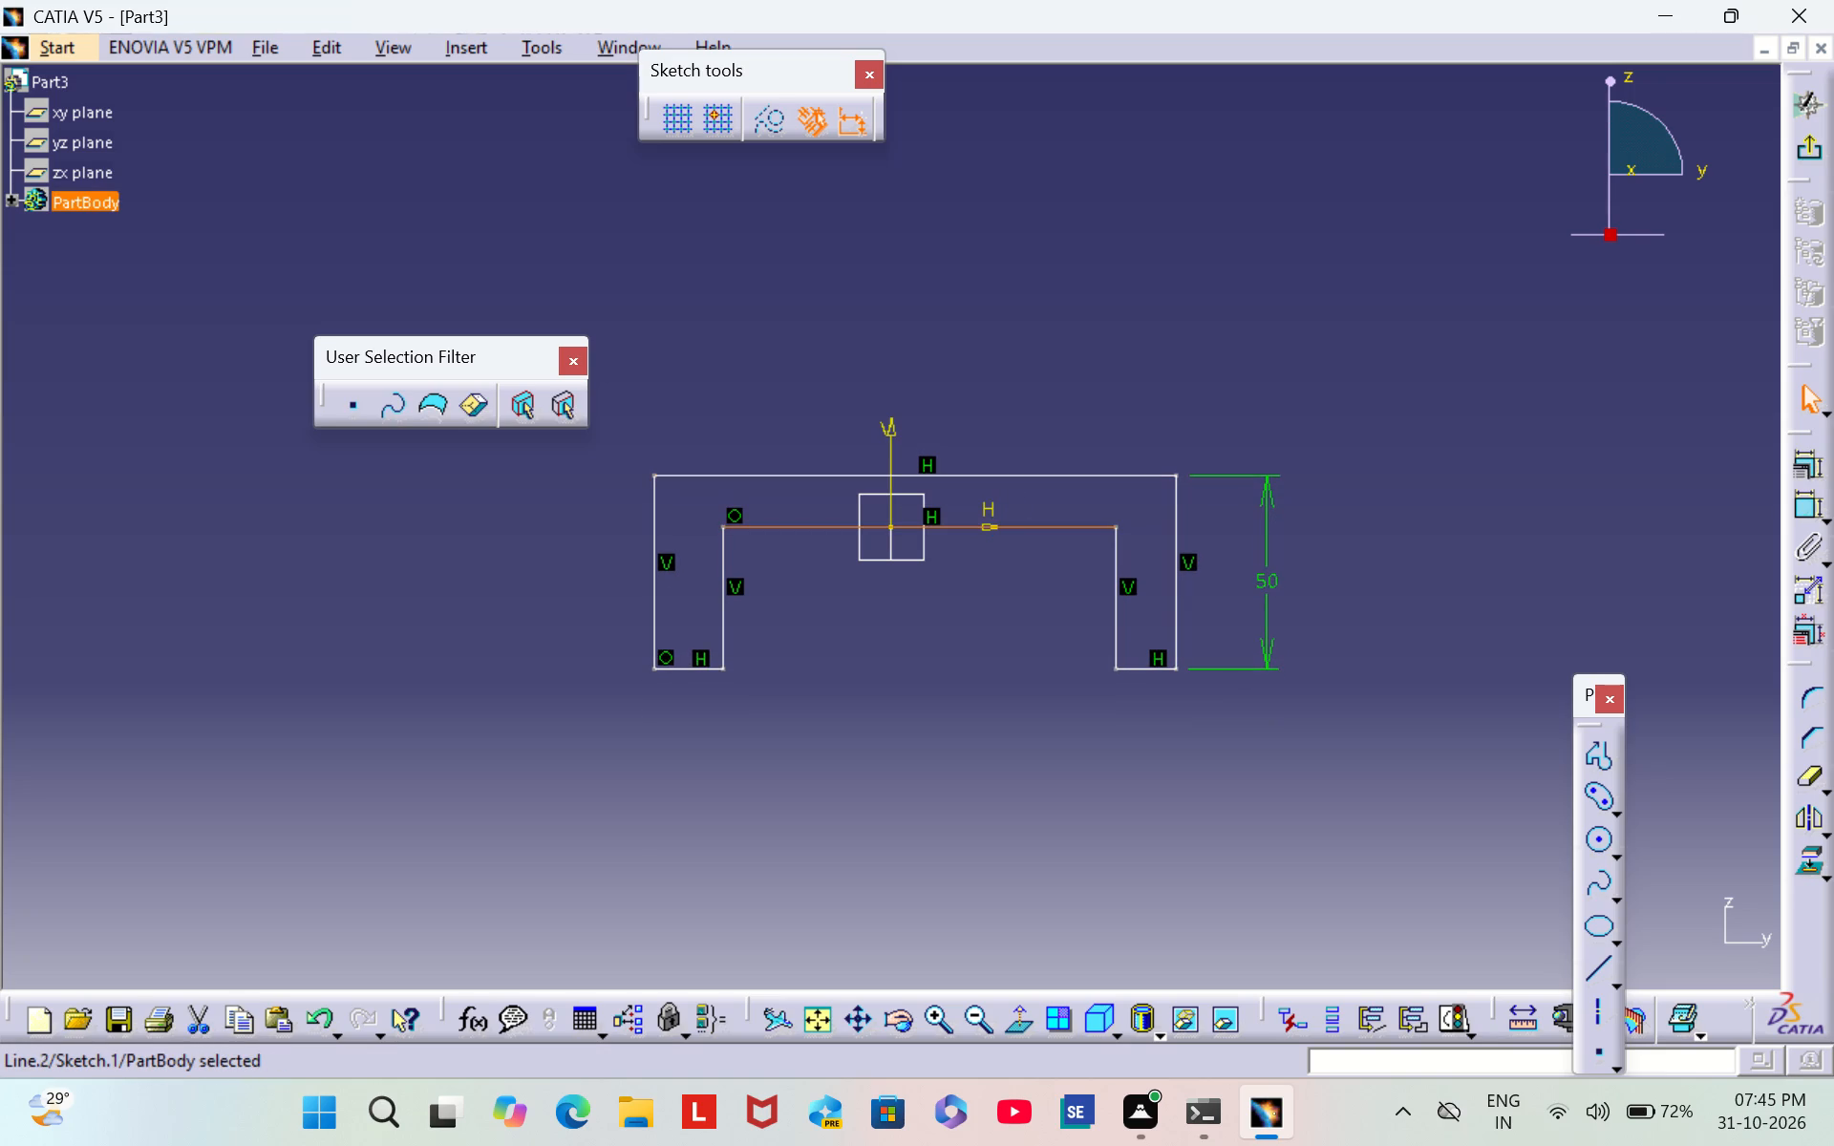
{"action": "left_click", "coordinate": [980, 512]}
{"action": "left_click", "coordinate": [962, 474]}
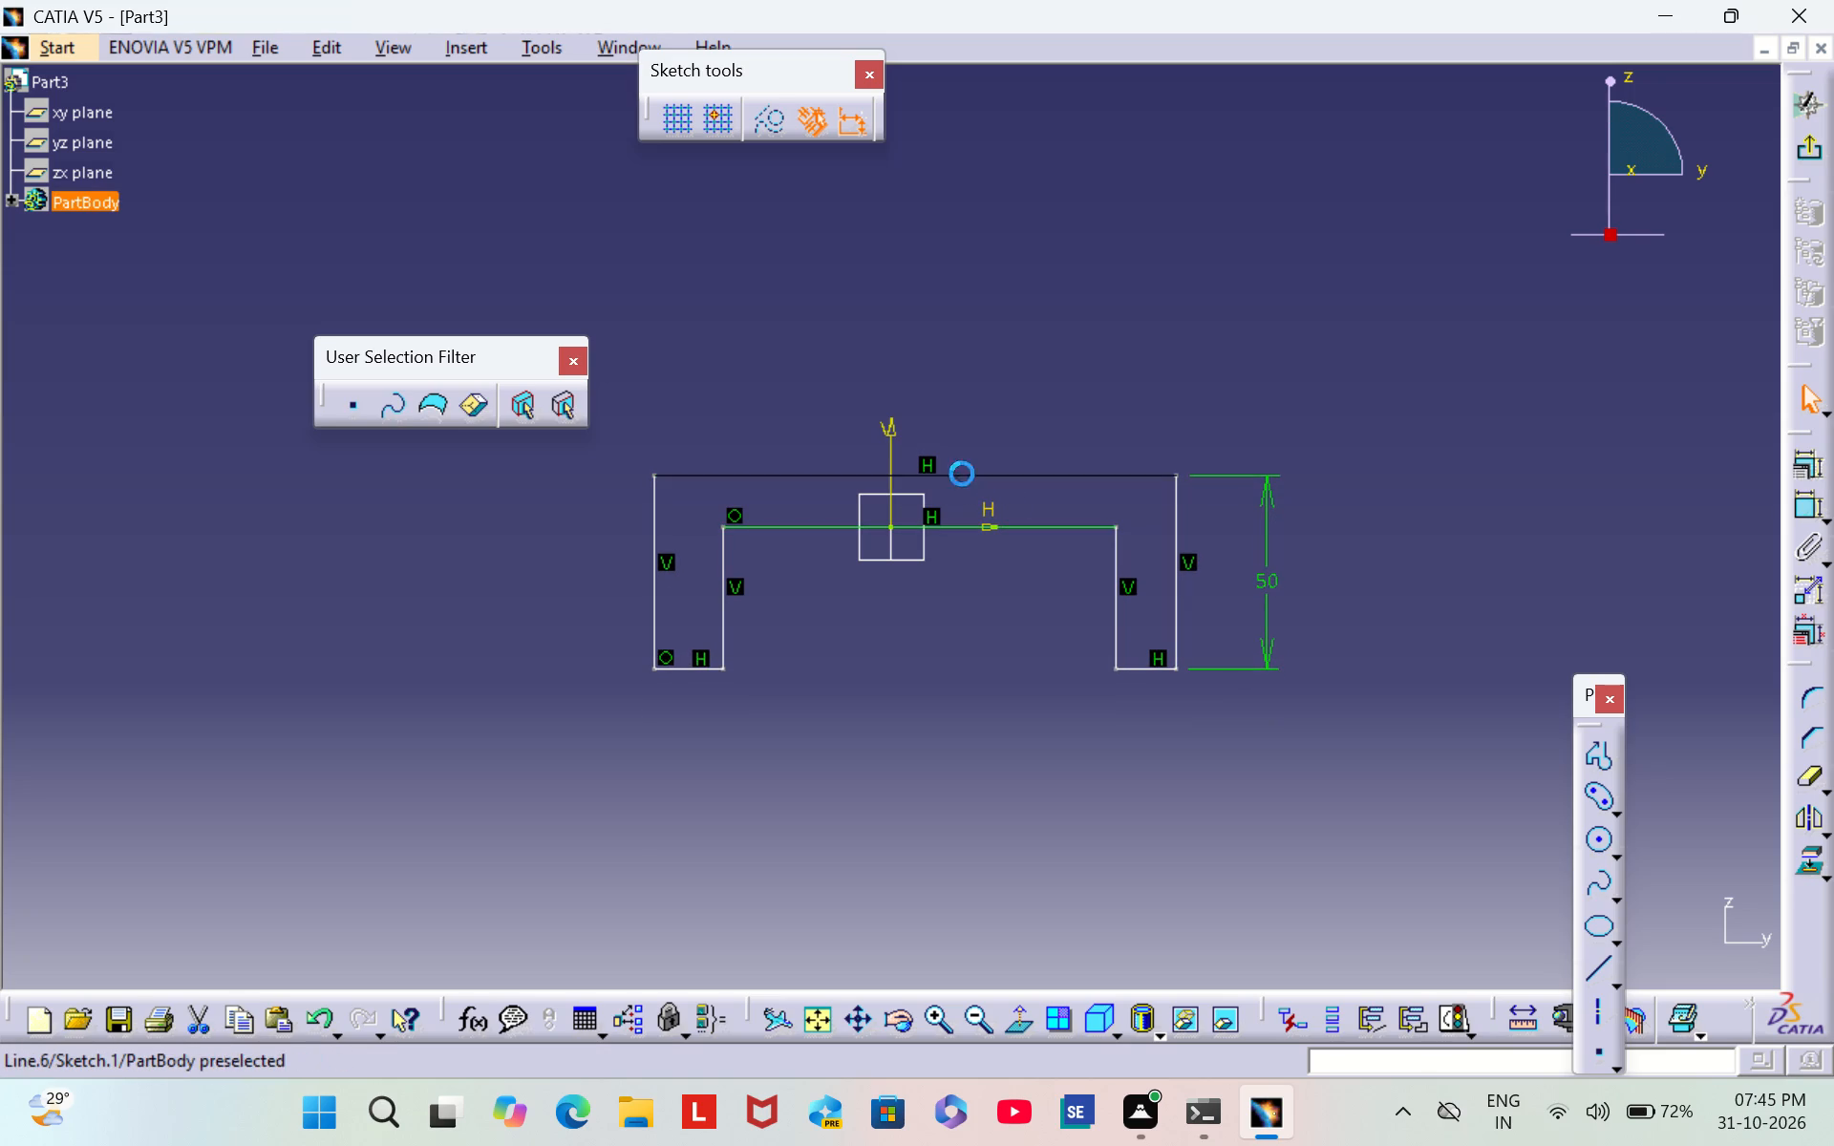
{"action": "left_click", "coordinate": [1802, 499]}
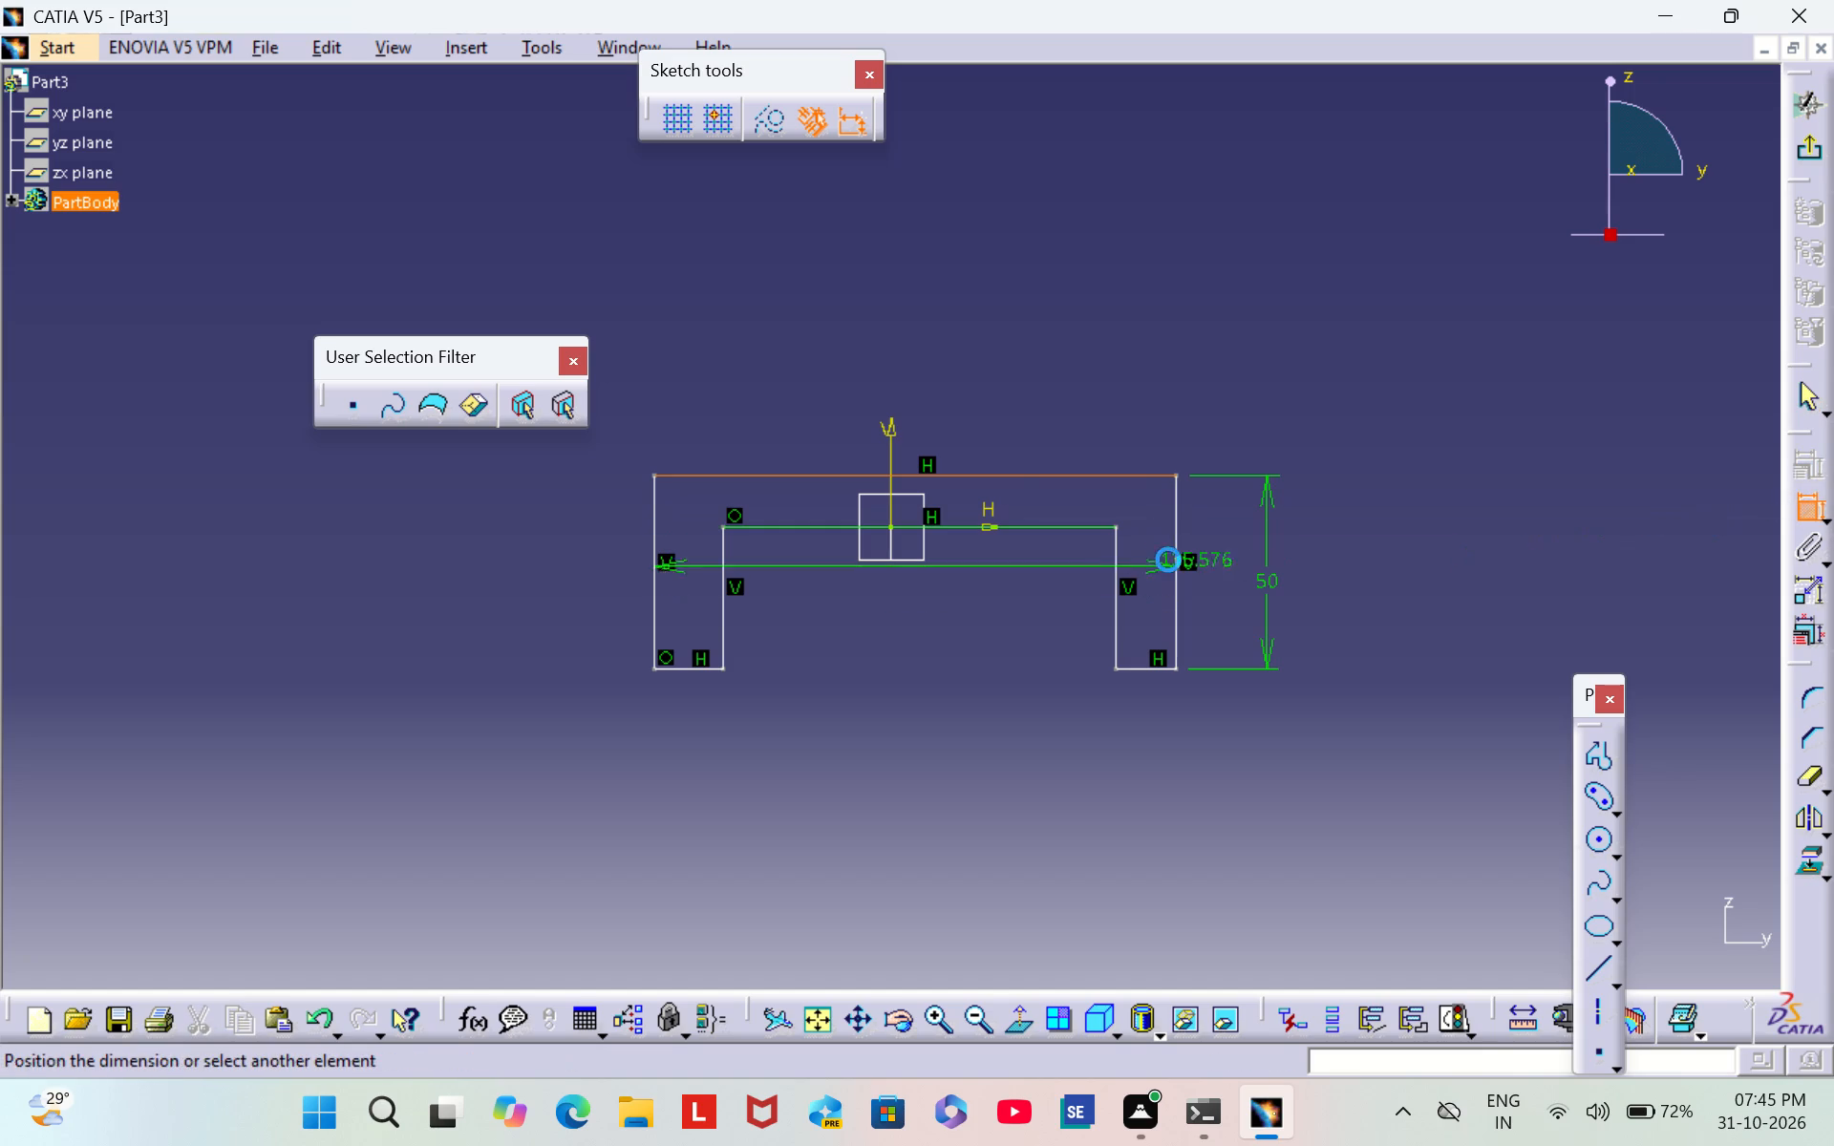
{"action": "left_click", "coordinate": [984, 518]}
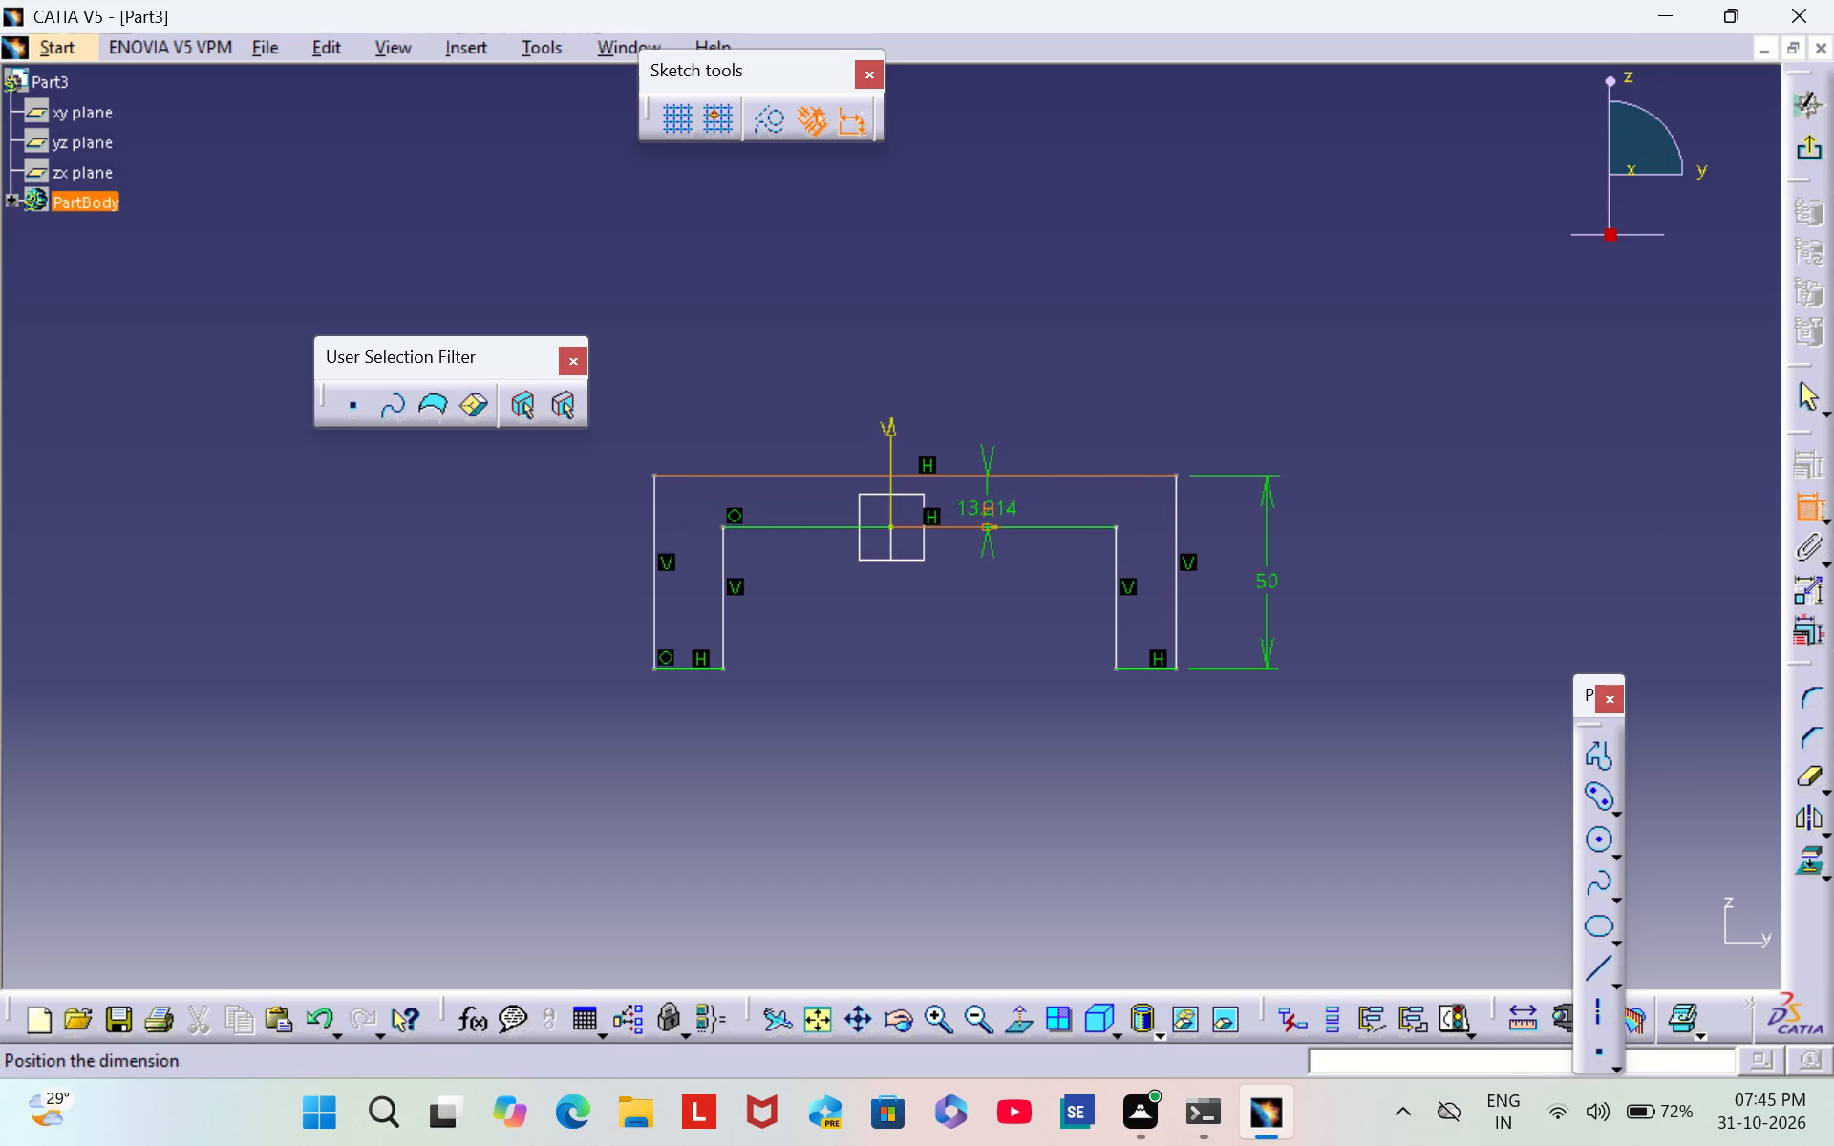
{"action": "left_click", "coordinate": [1069, 505]}
{"action": "double_click", "coordinate": [1067, 499]}
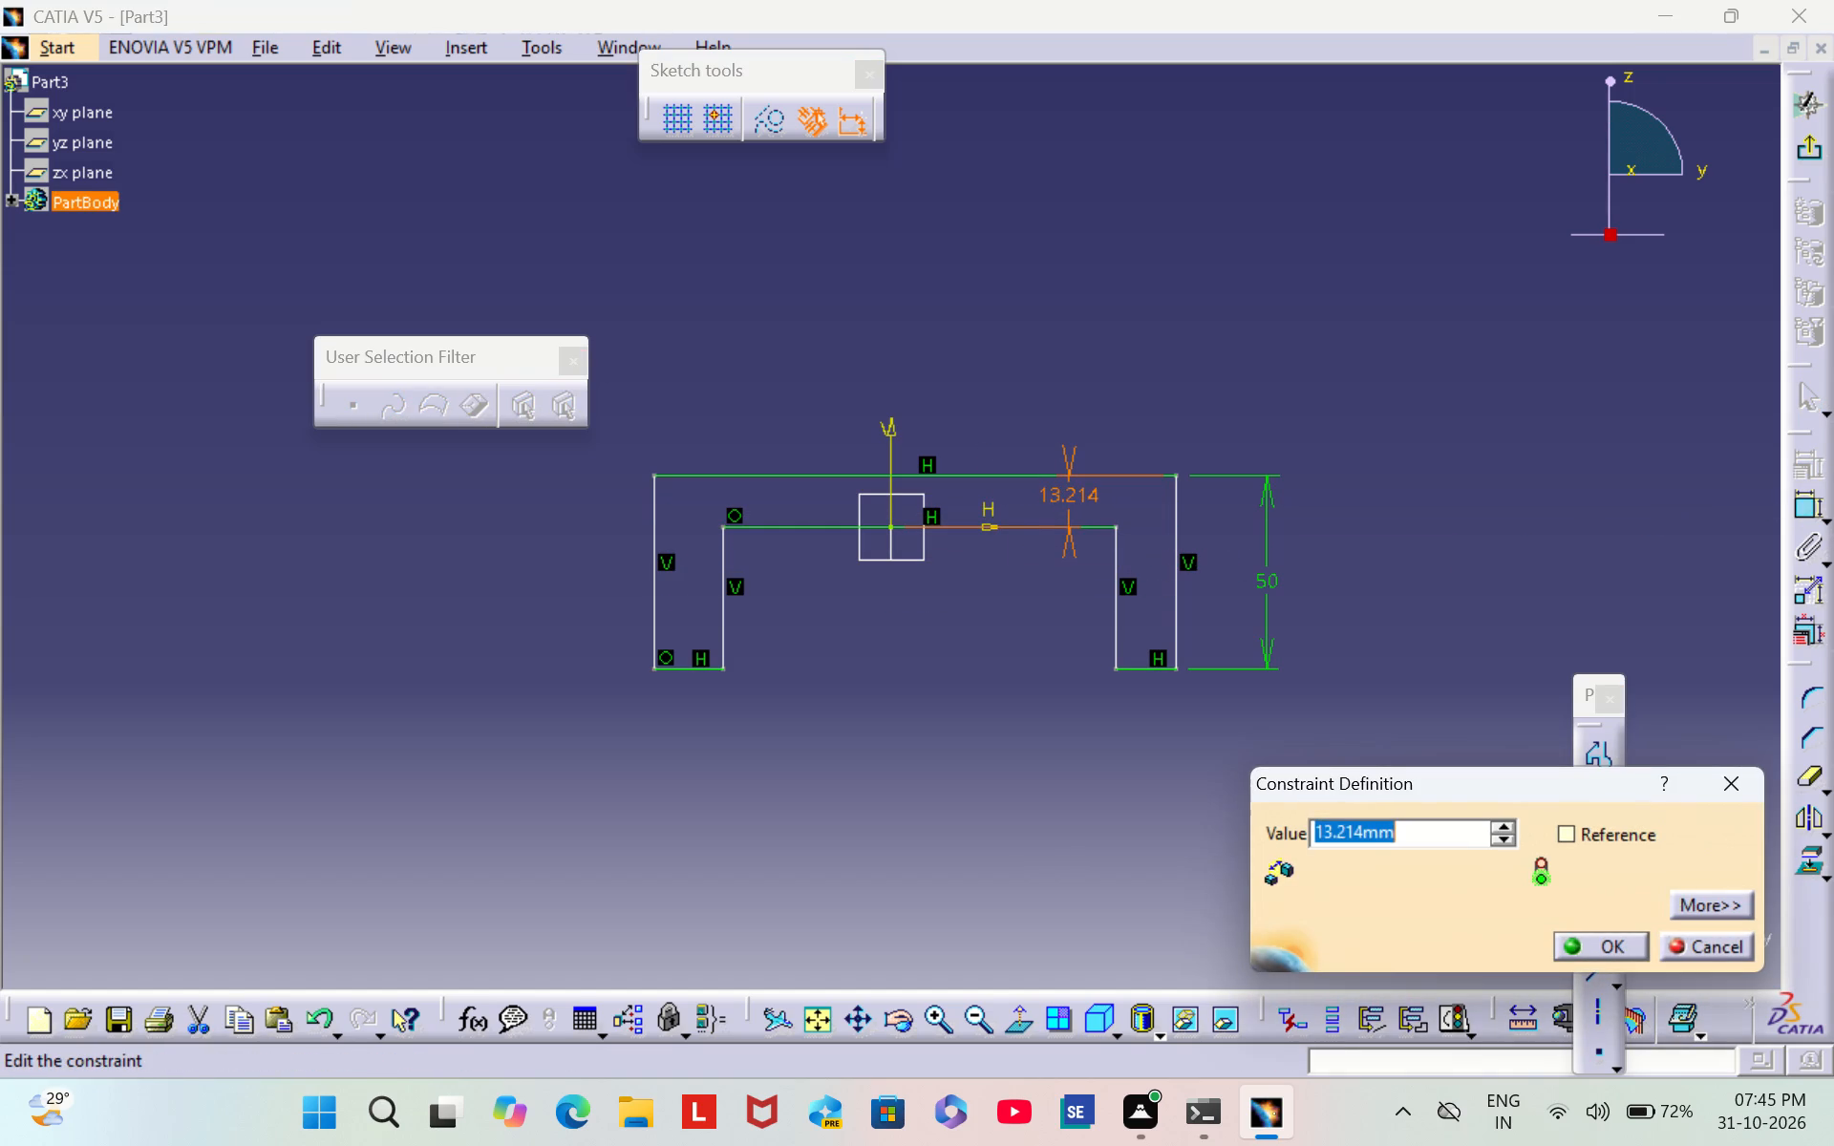
{"action": "key", "text": "BackSpace"}
{"action": "type", "text": "15"}
{"action": "key", "text": "Return"}
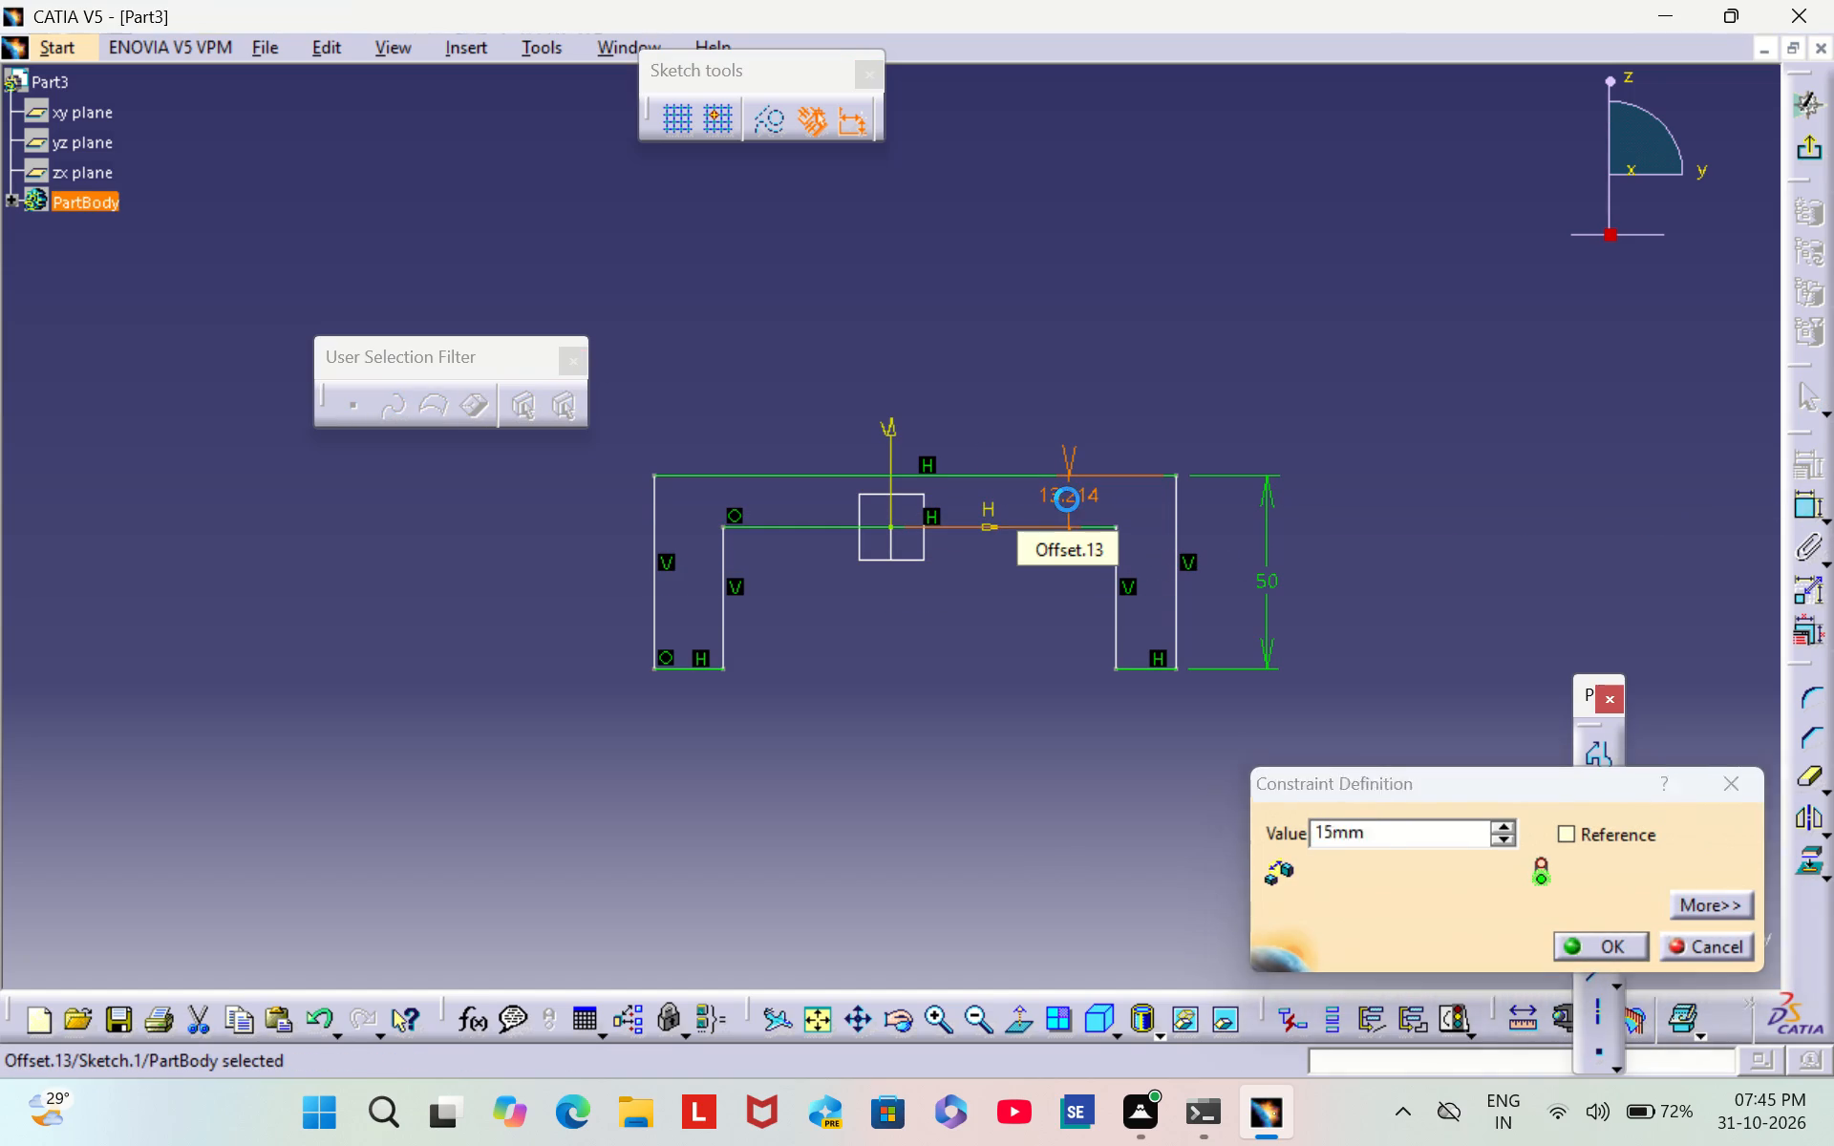
{"action": "left_click", "coordinate": [1249, 369]}
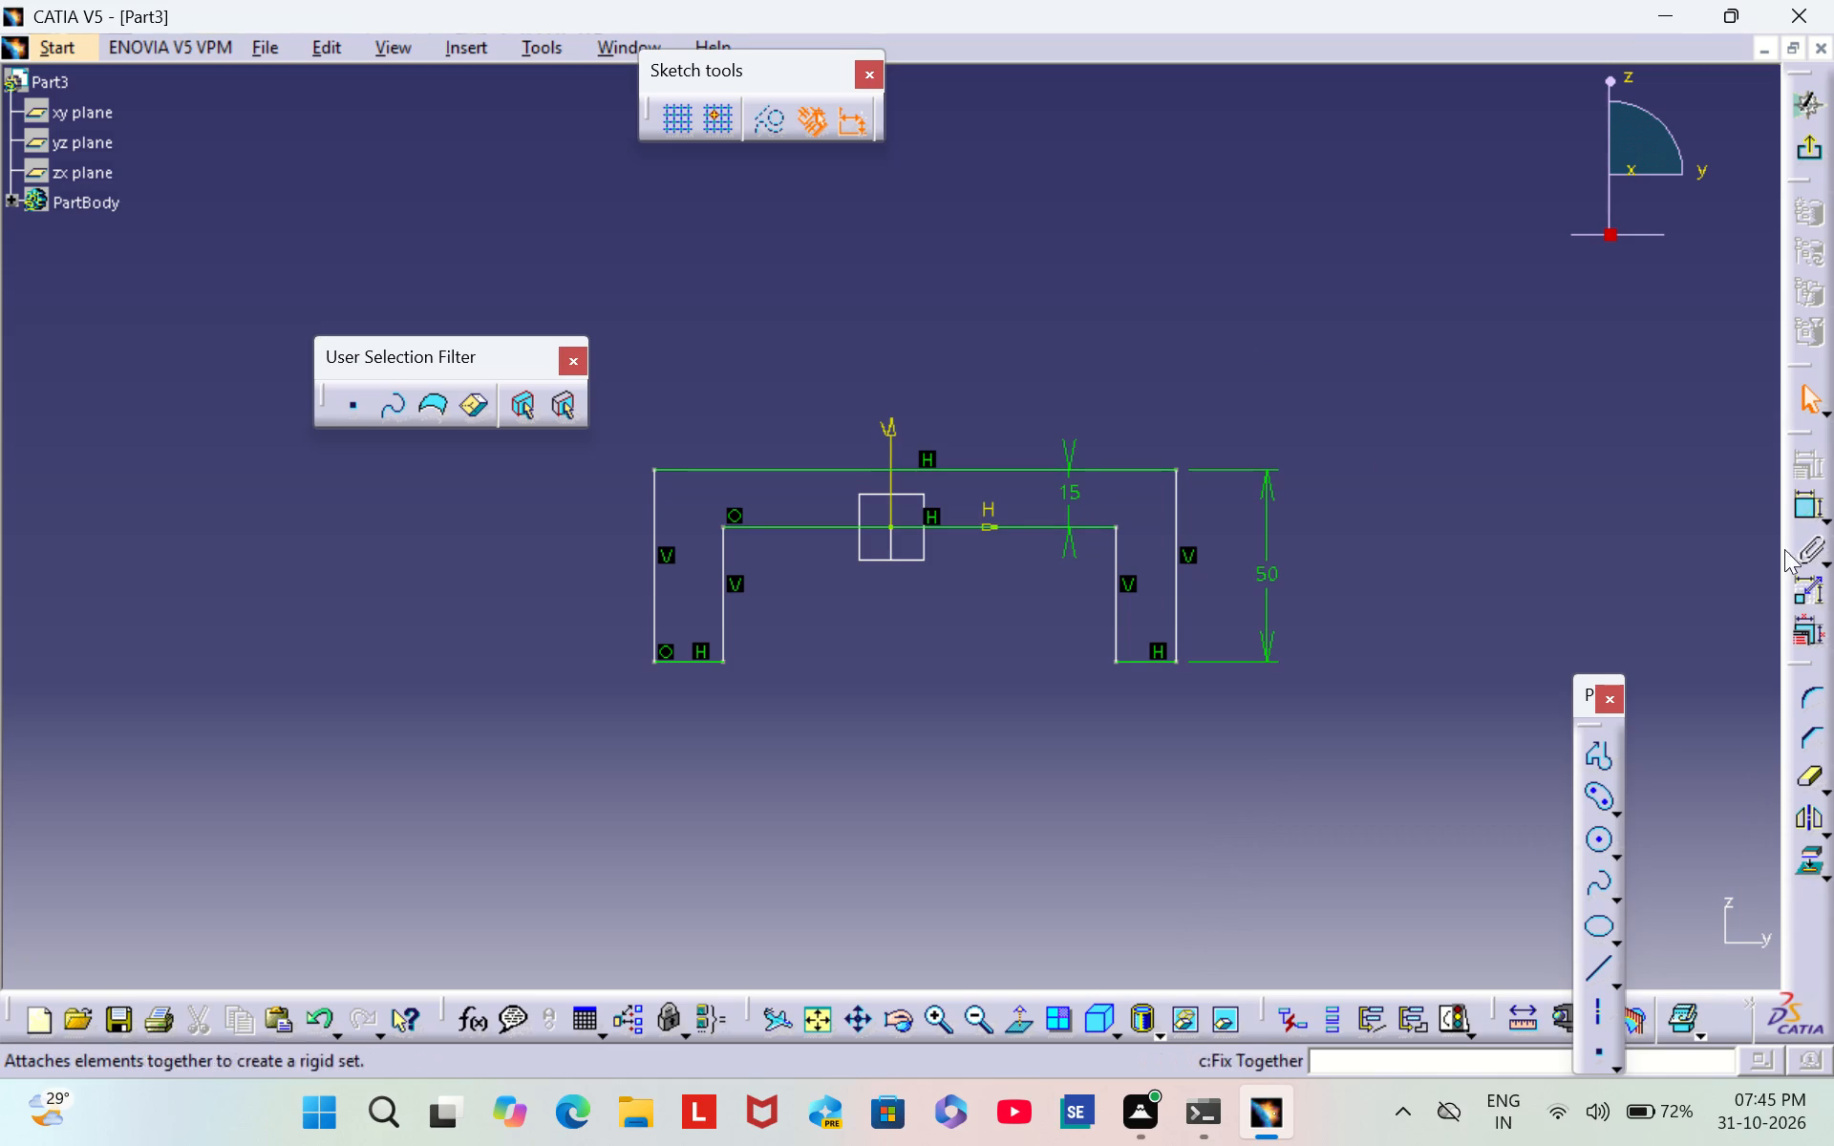
Dimension the bottom edge of the left leg and set its width to 20 mm.
{"action": "left_click", "coordinate": [1805, 508]}
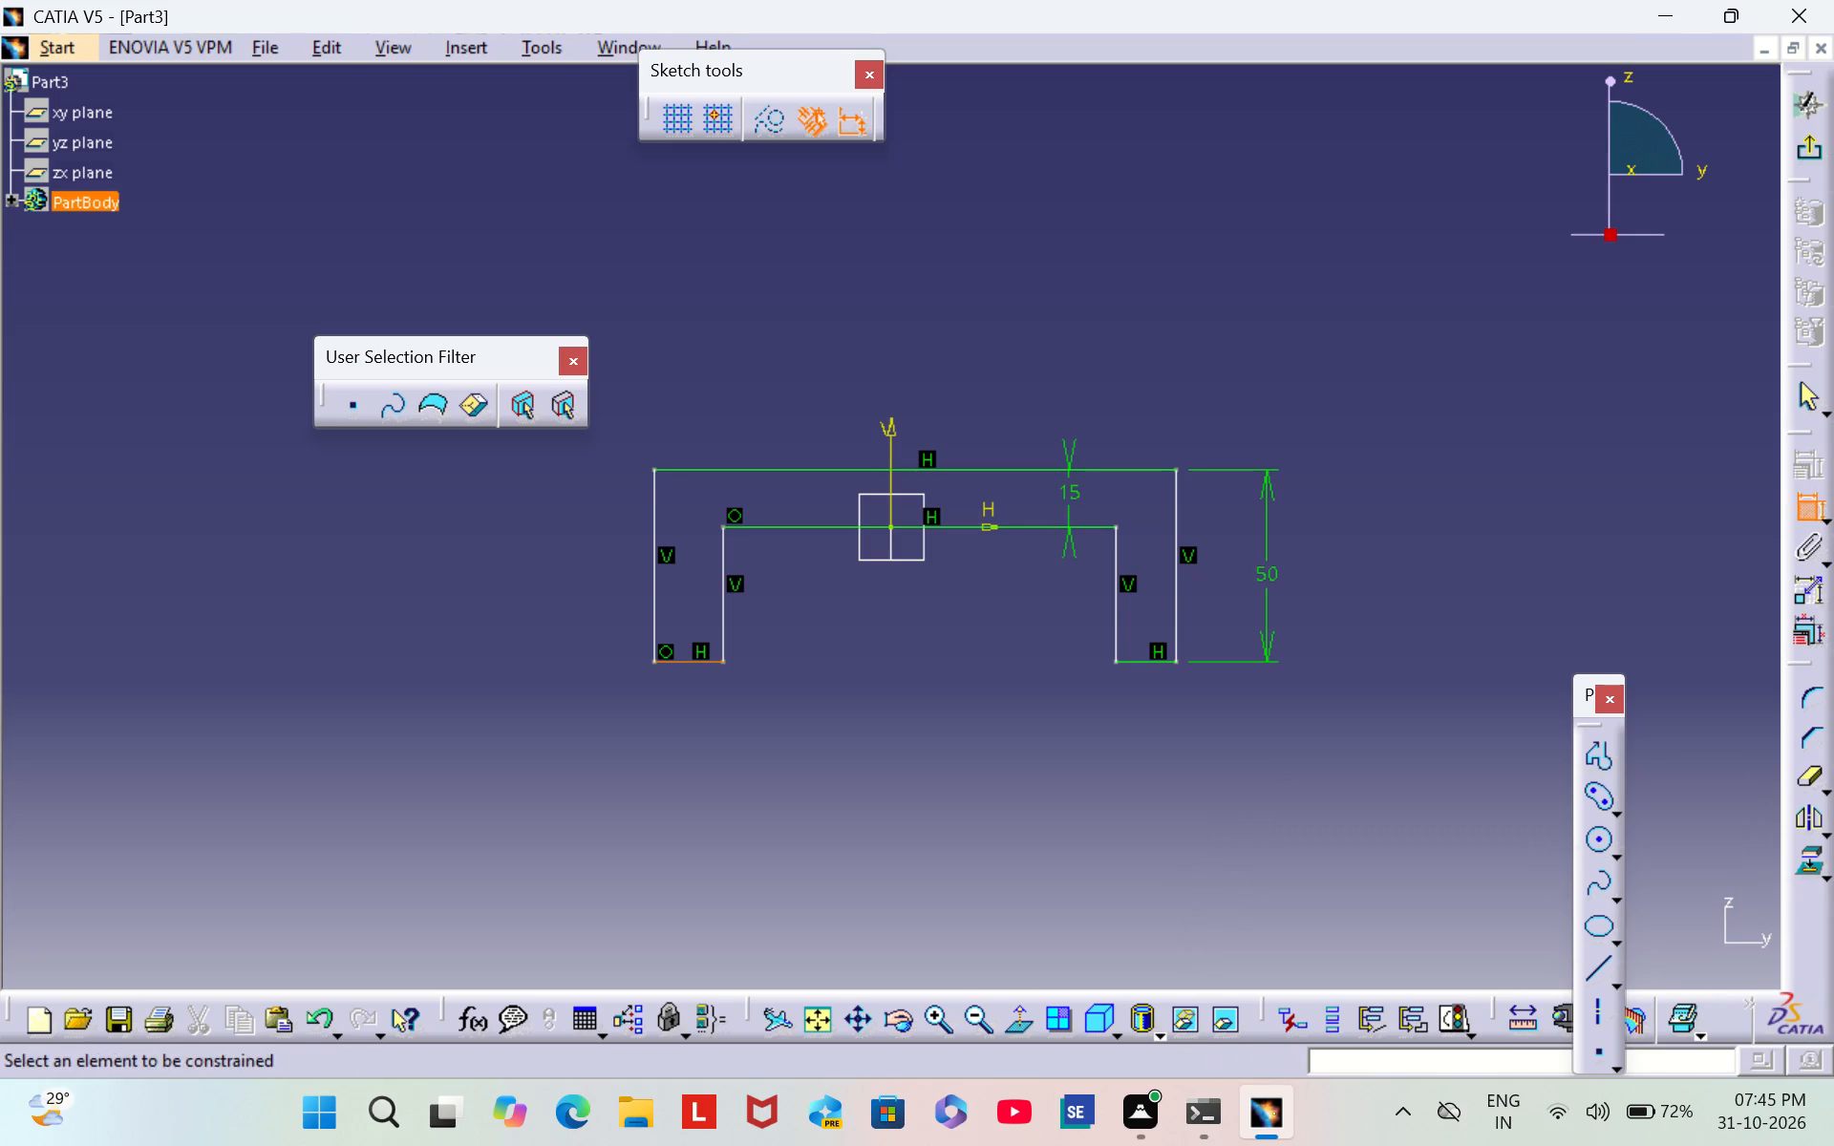
{"action": "left_click", "coordinate": [672, 662]}
{"action": "left_click", "coordinate": [680, 719]}
{"action": "double_click", "coordinate": [680, 718]}
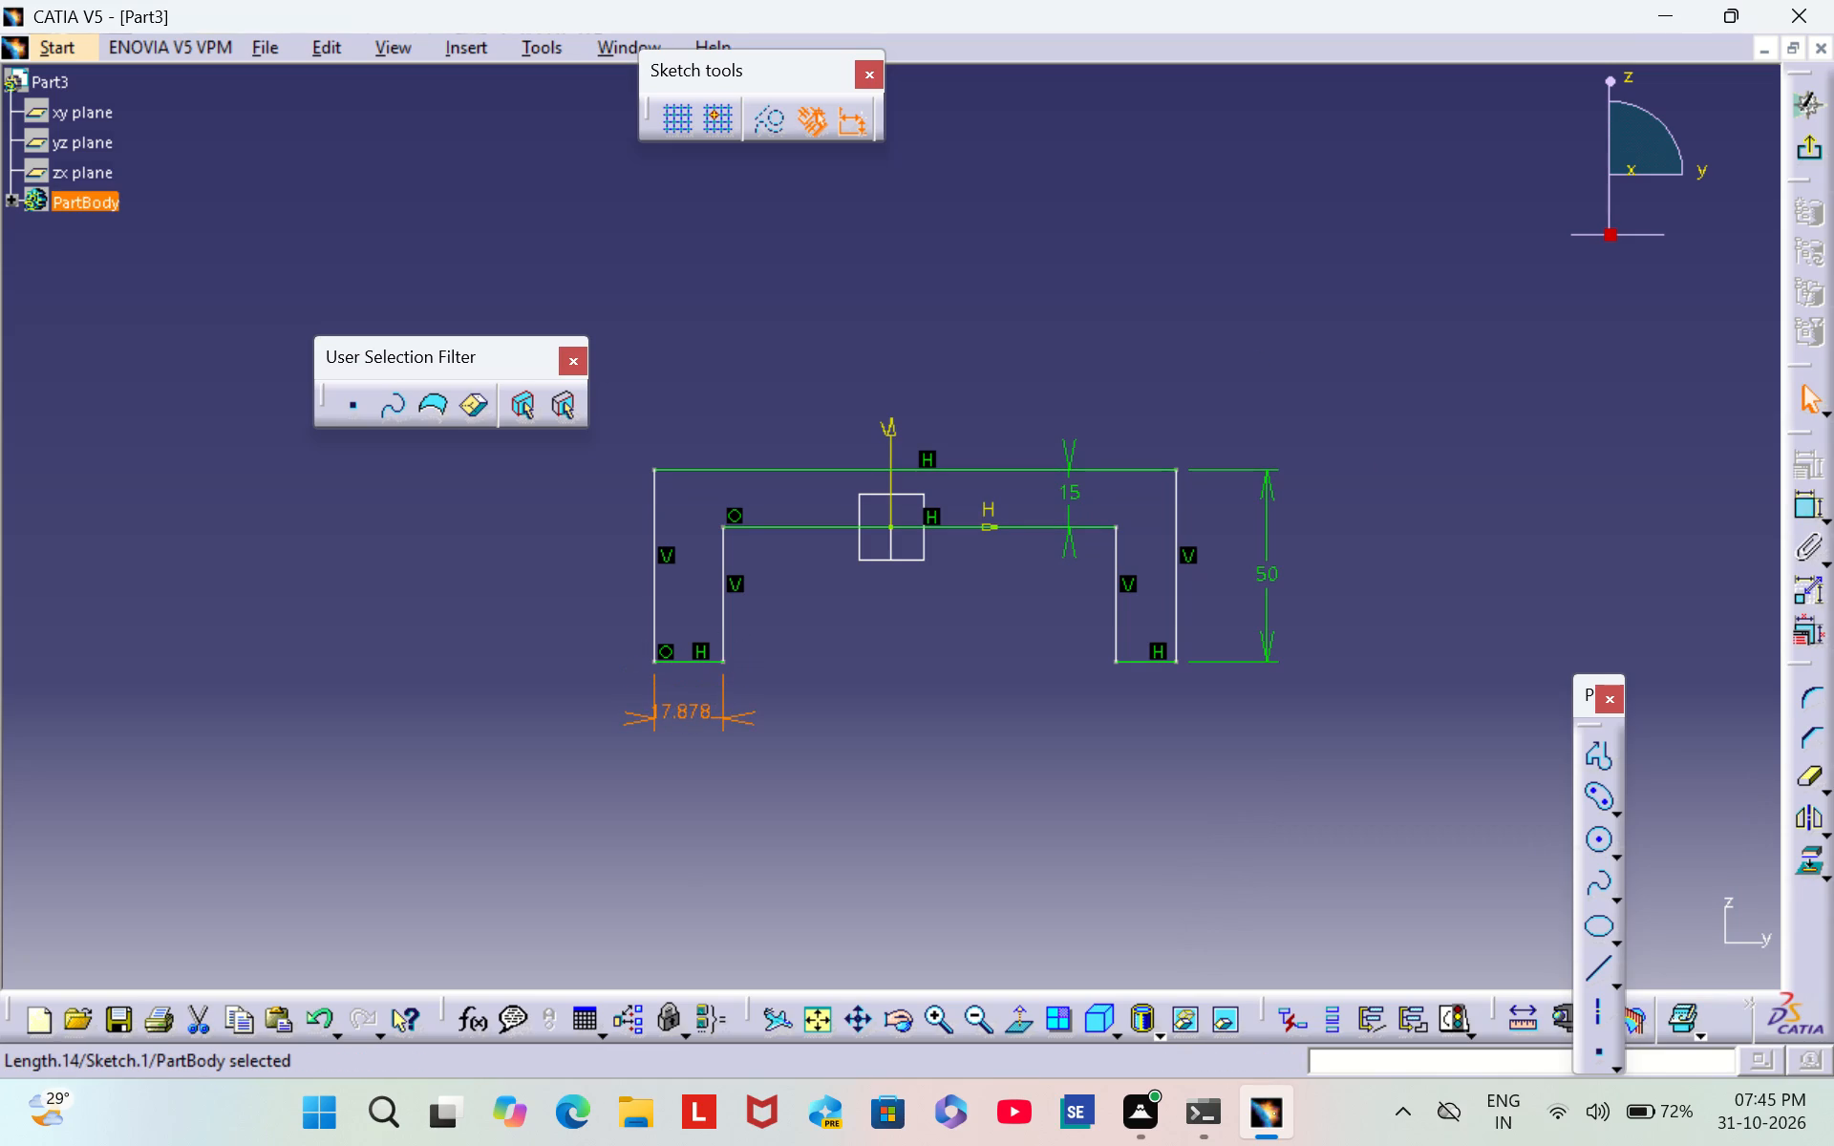
{"action": "double_click", "coordinate": [686, 711]}
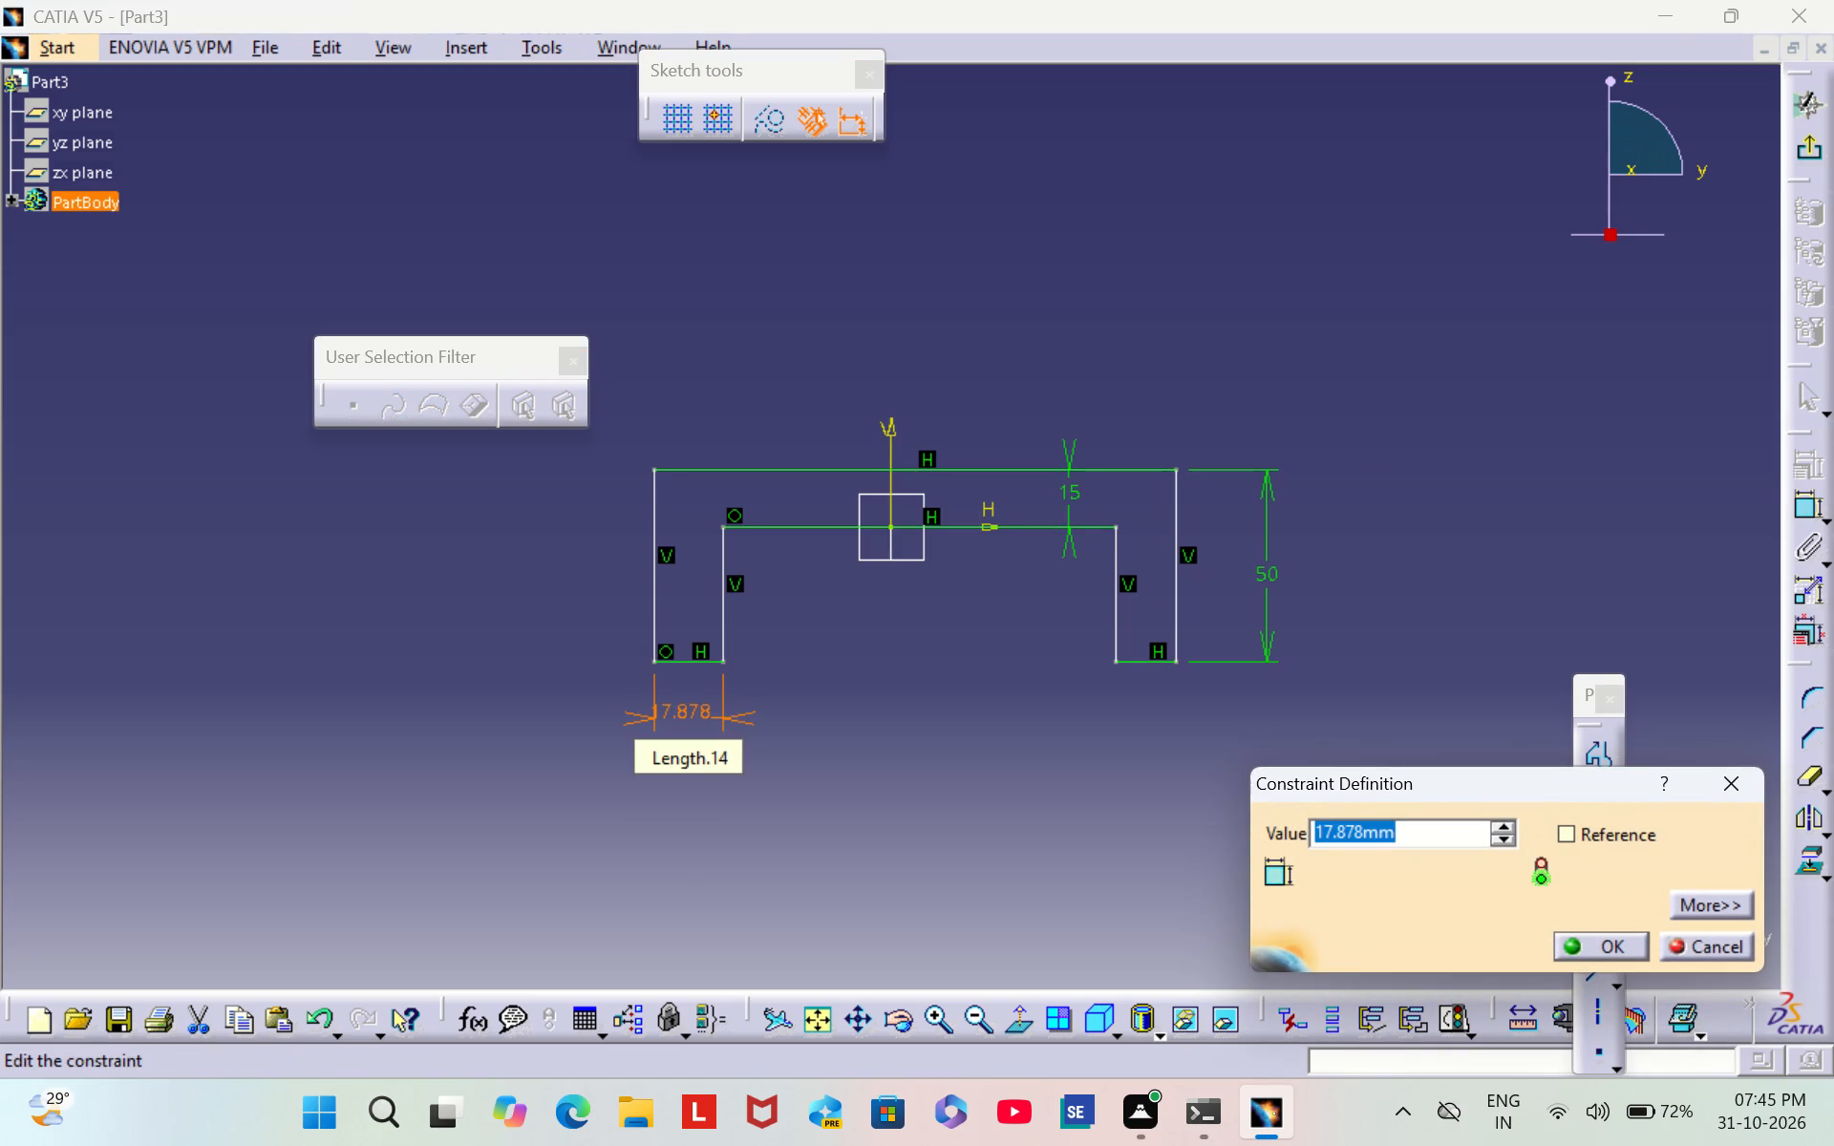
{"action": "key", "text": "BackSpace"}
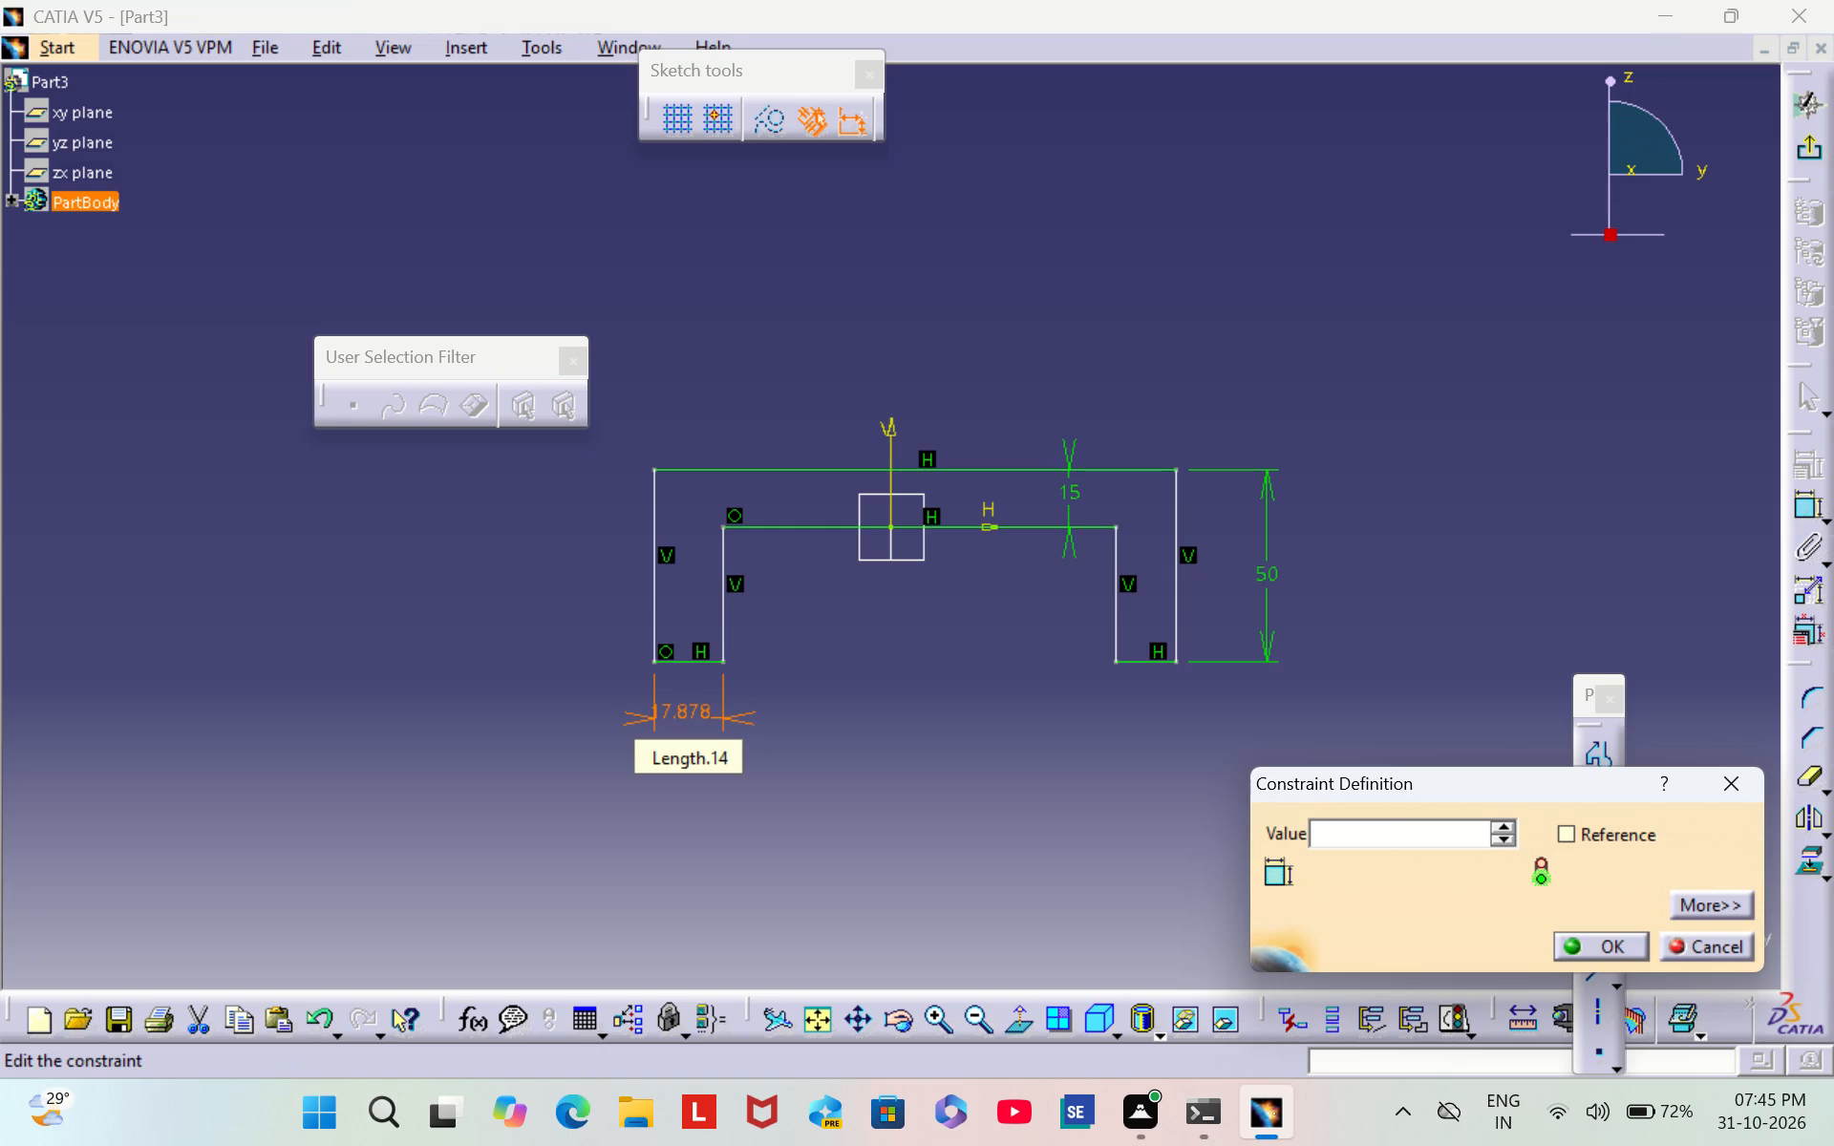
{"action": "type", "text": "20"}
{"action": "key", "text": "Return"}
{"action": "left_click", "coordinate": [832, 700]}
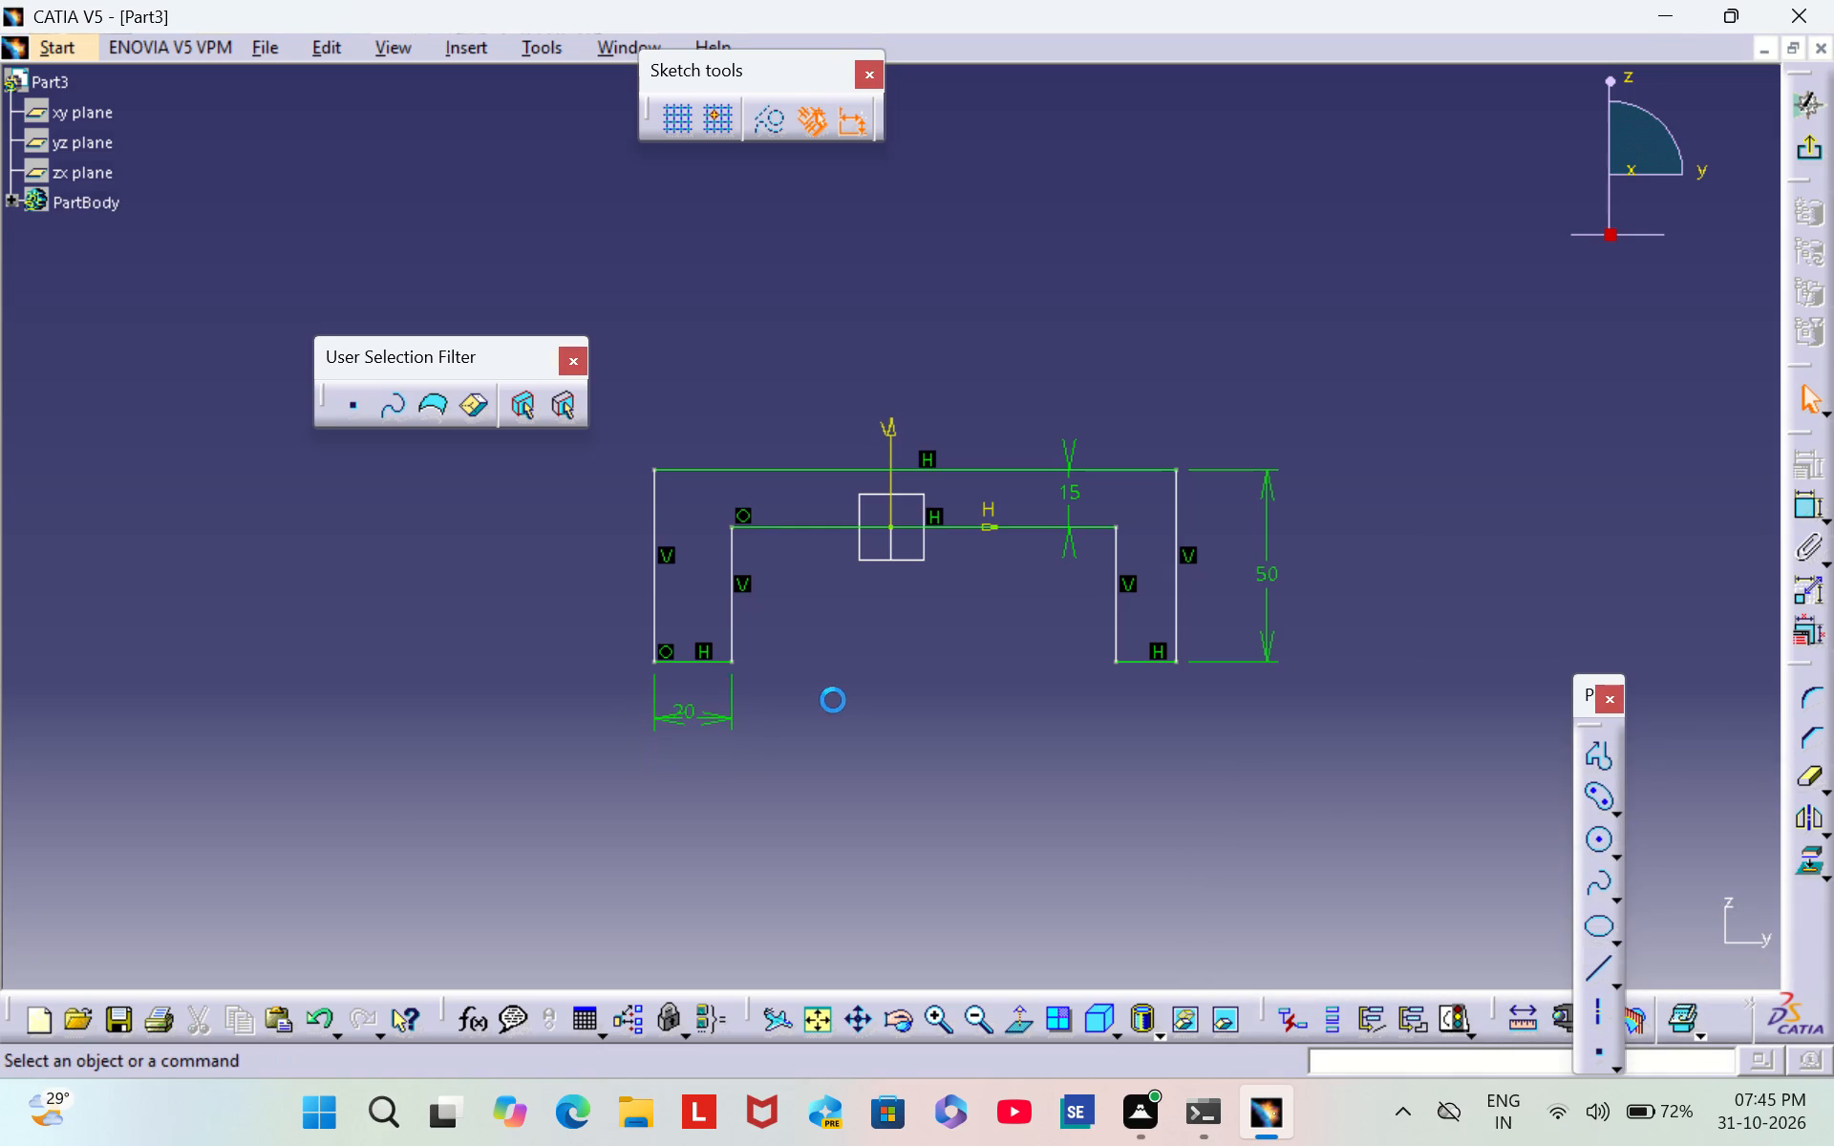
Dimension the bottom edge of the right leg and set its width to 20 mm.
{"action": "double_click", "coordinate": [1802, 518]}
{"action": "left_click", "coordinate": [1133, 664]}
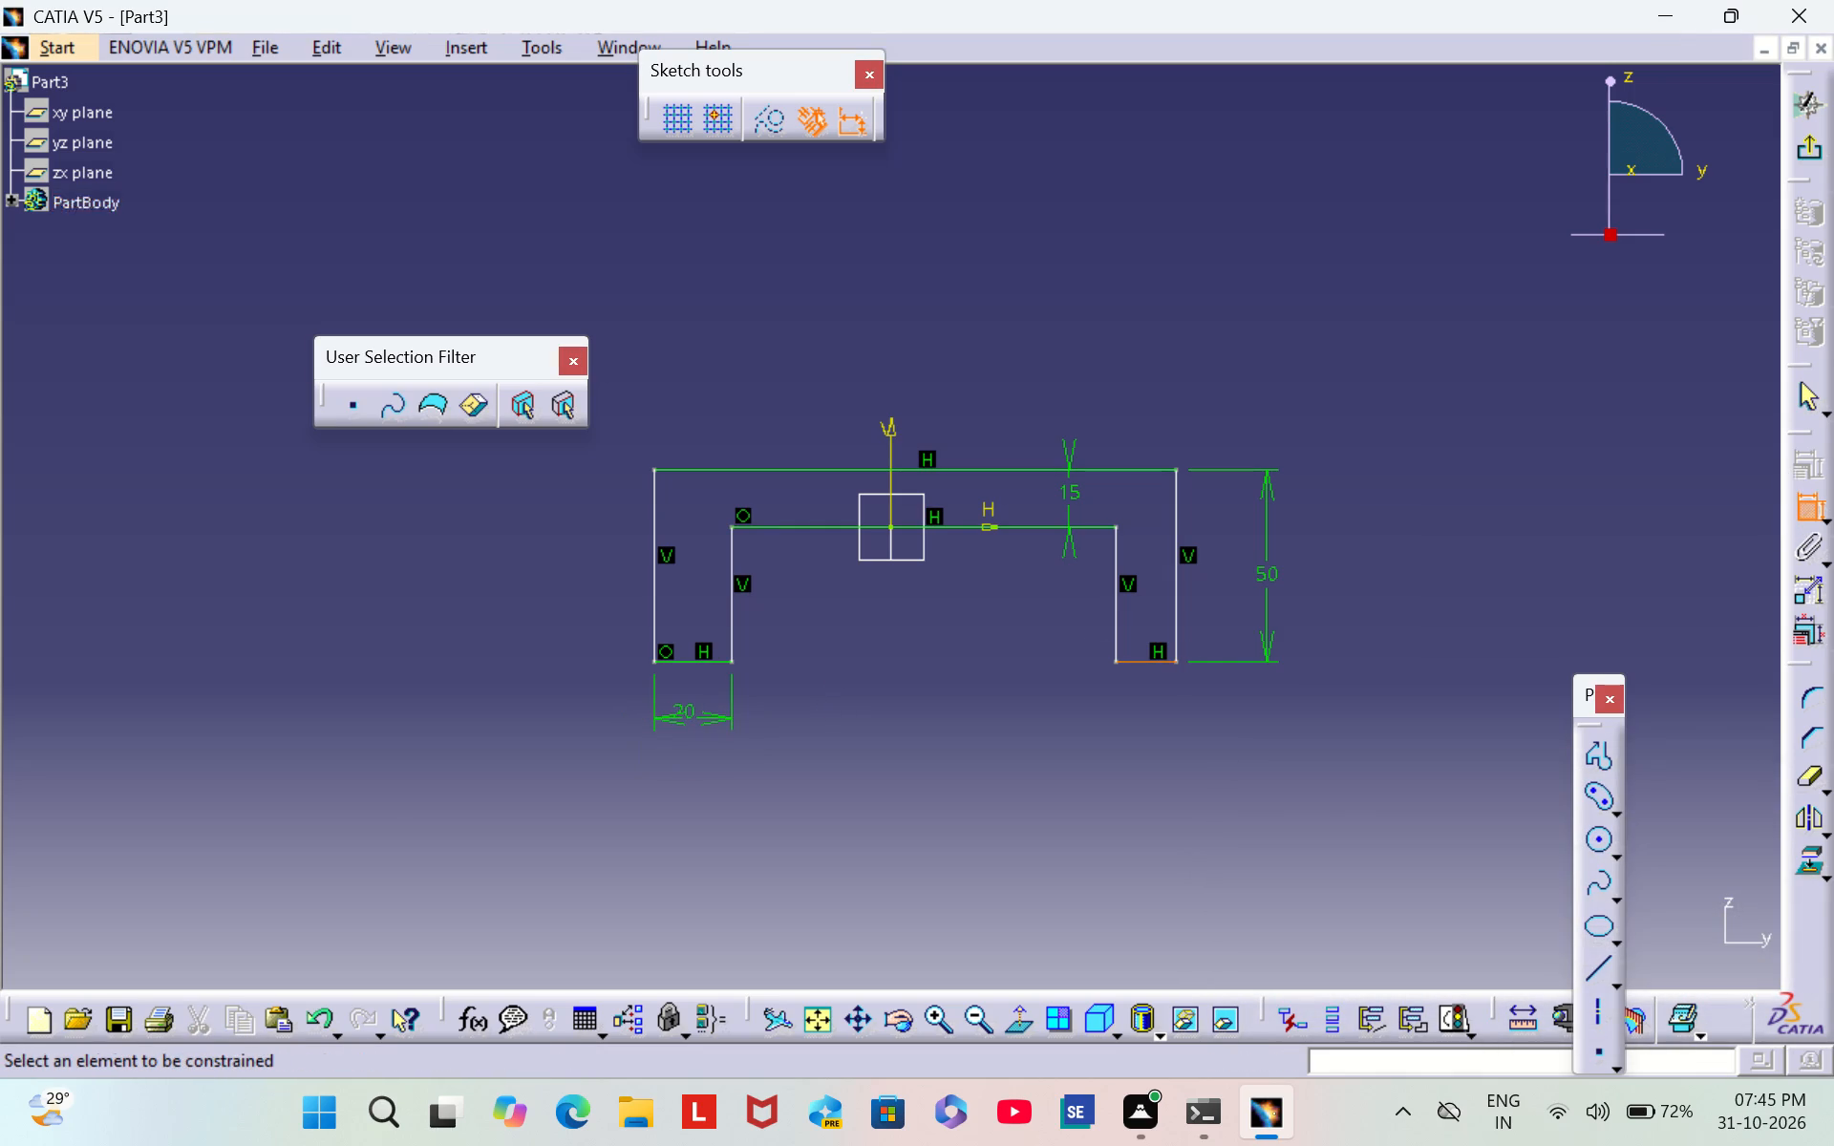
{"action": "left_click", "coordinate": [1244, 714]}
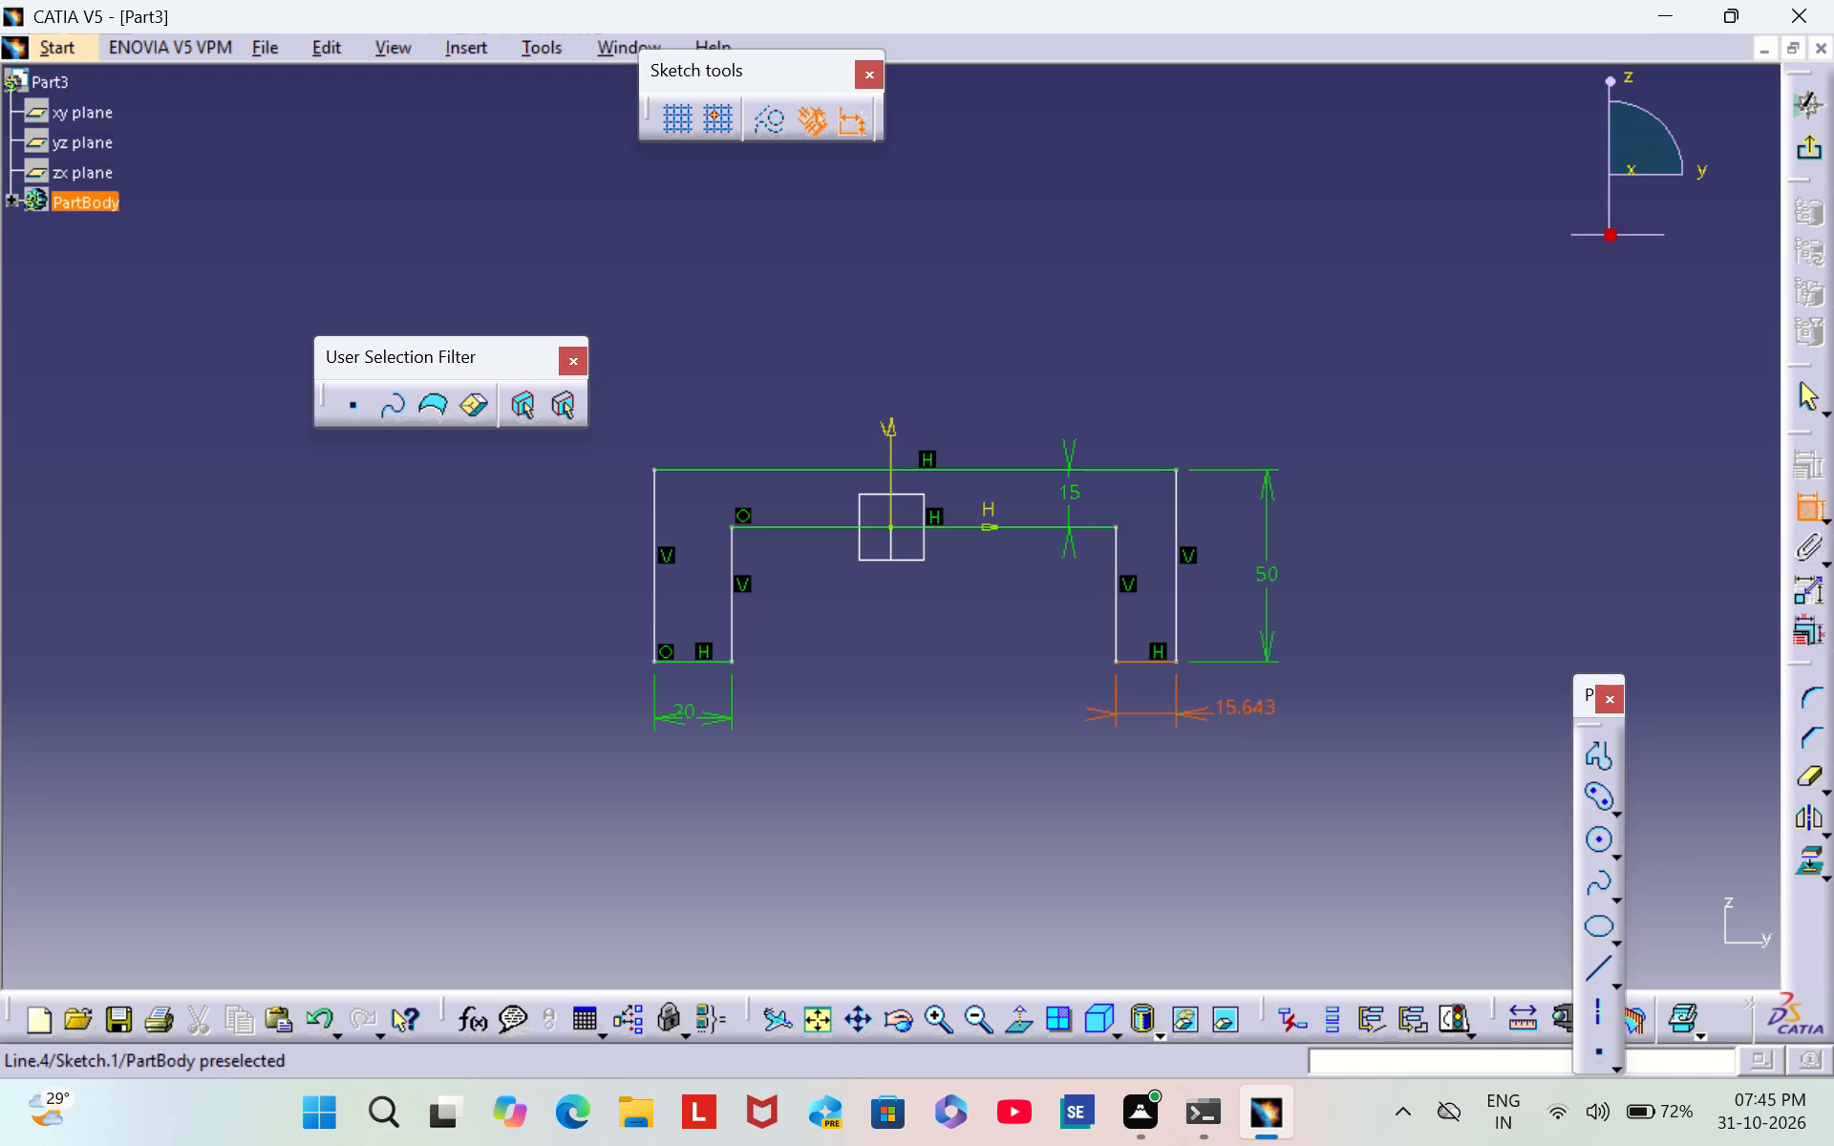
{"action": "double_click", "coordinate": [1249, 710]}
{"action": "key", "text": "BackSpace"}
{"action": "type", "text": "20"}
{"action": "key", "text": "Return"}
{"action": "left_click", "coordinate": [1281, 704]}
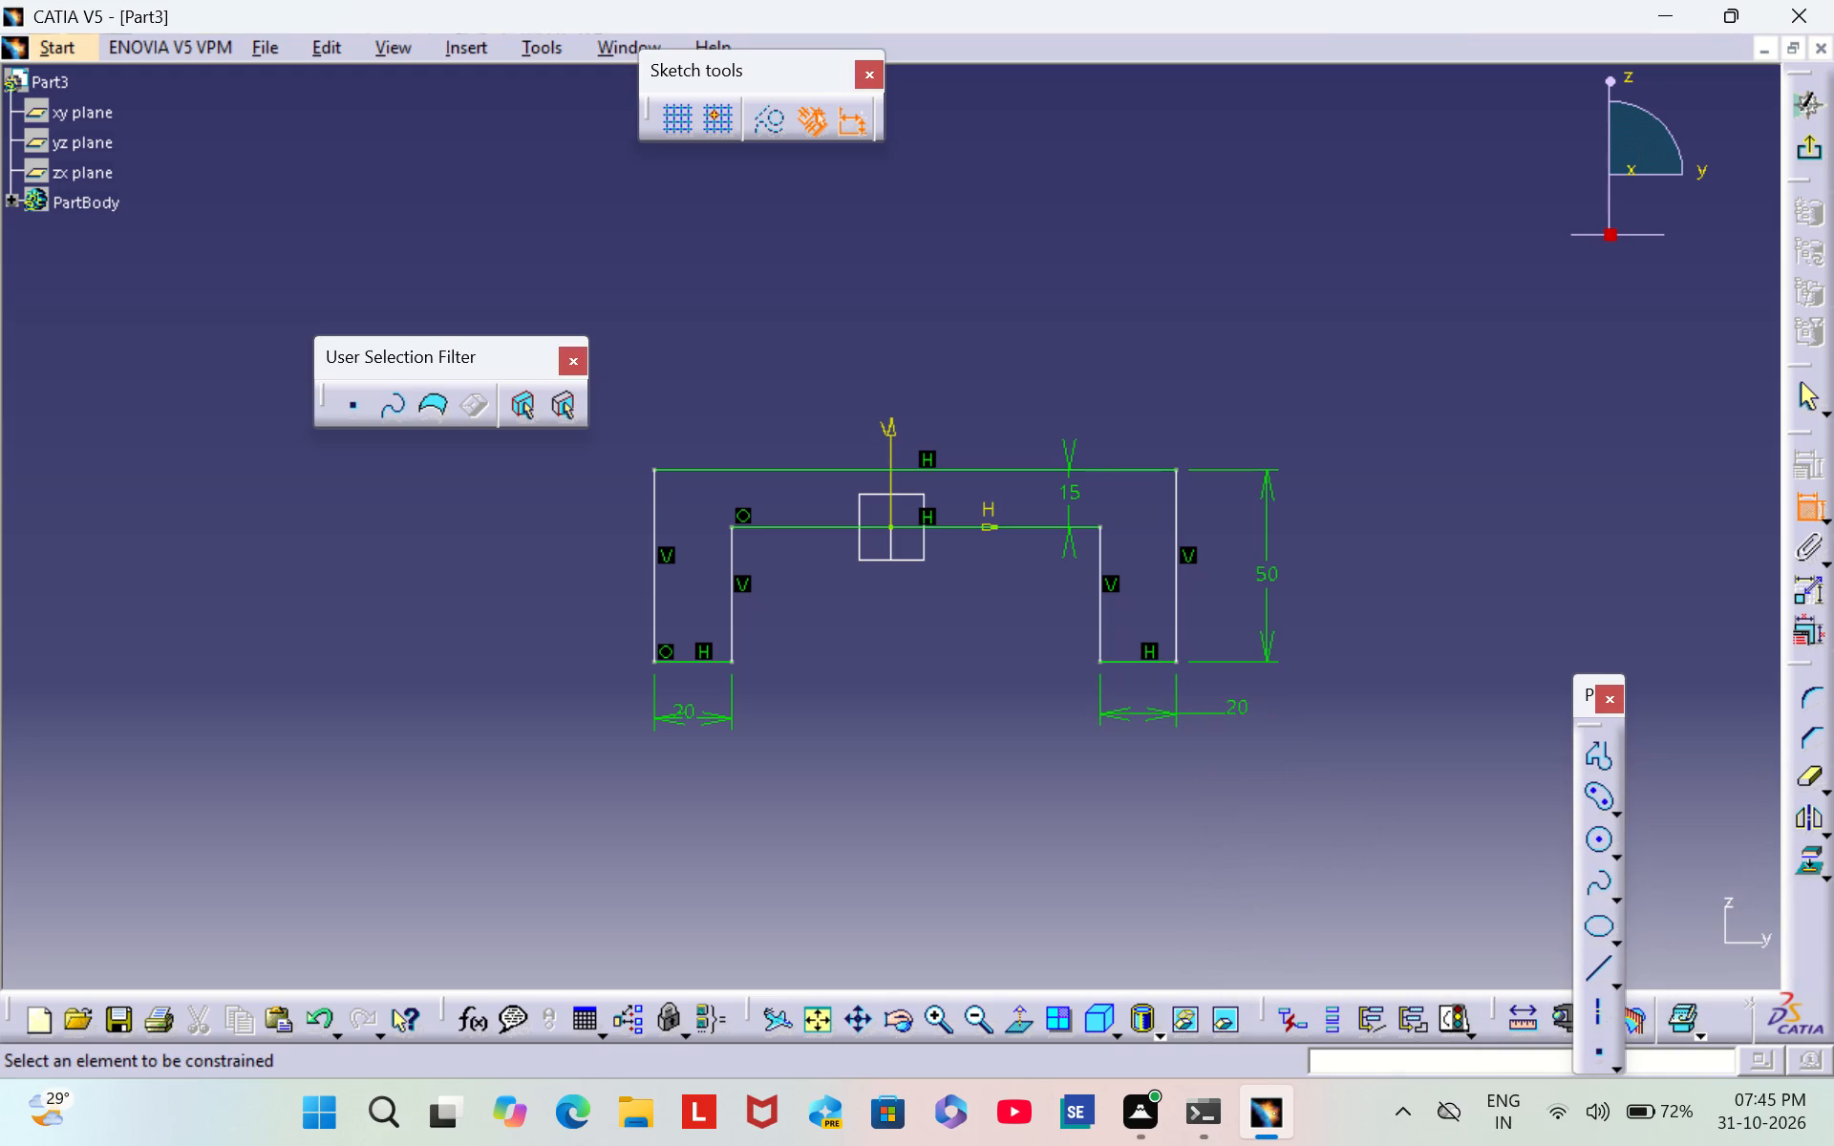
Dimension the inner top edge between the two legs and set its length to 80 mm.
{"action": "left_click", "coordinate": [797, 527]}
{"action": "left_click", "coordinate": [926, 703]}
{"action": "double_click", "coordinate": [910, 699]}
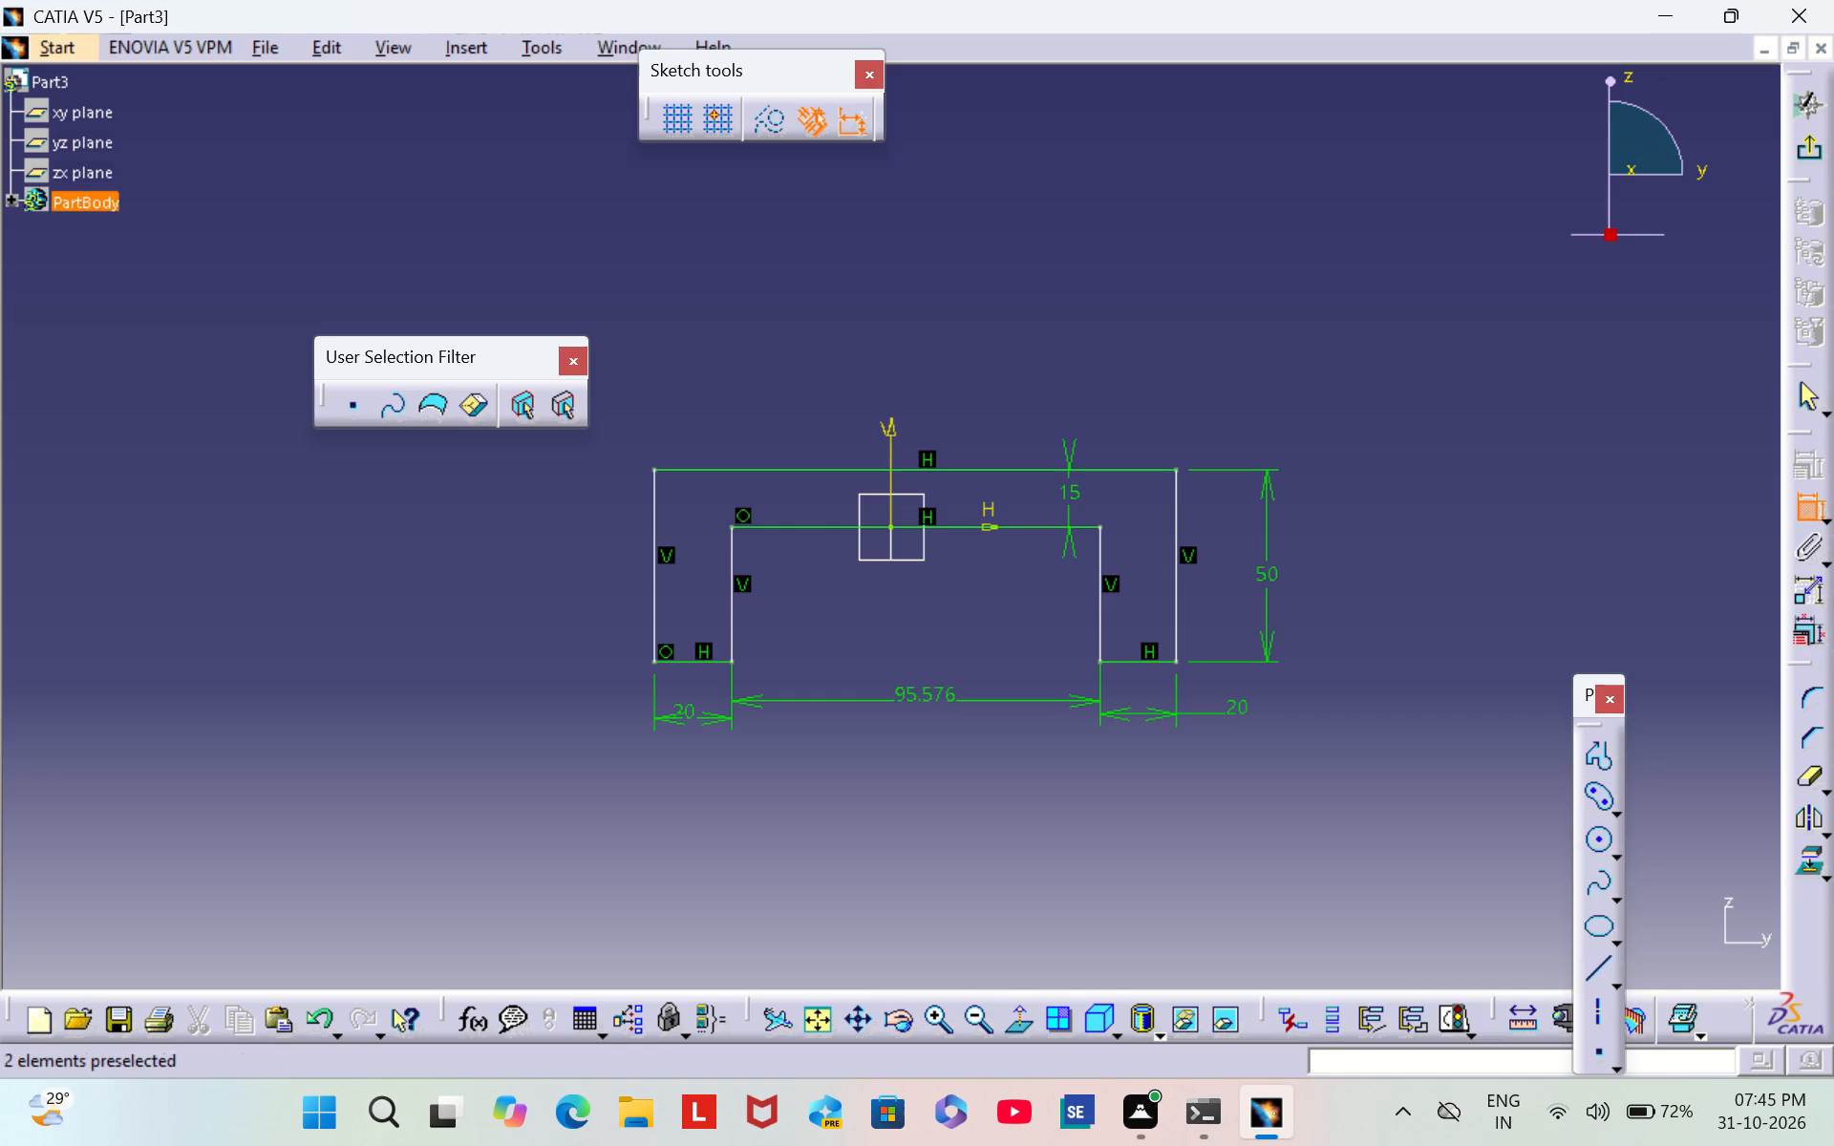
{"action": "key", "text": "BackSpace"}
{"action": "type", "text": "80"}
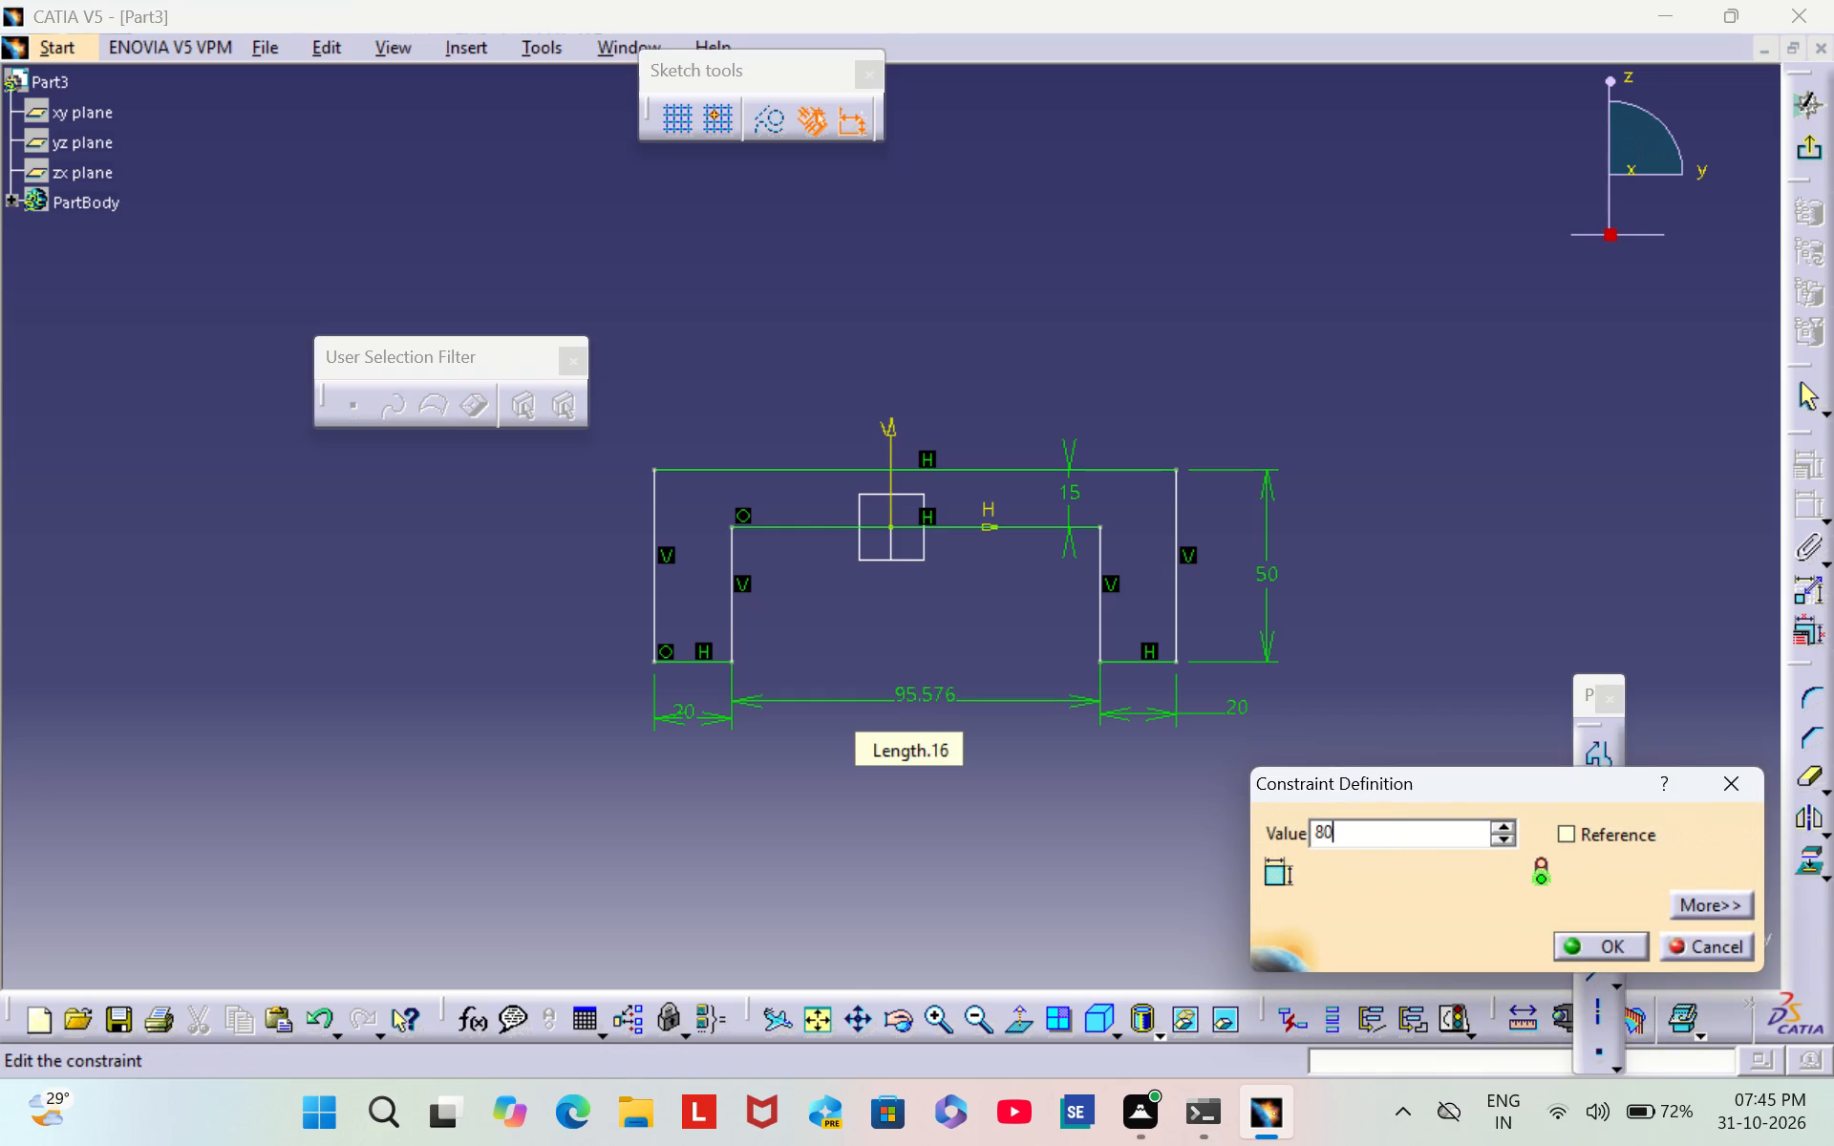
{"action": "key", "text": "Return"}
{"action": "left_click", "coordinate": [1175, 833]}
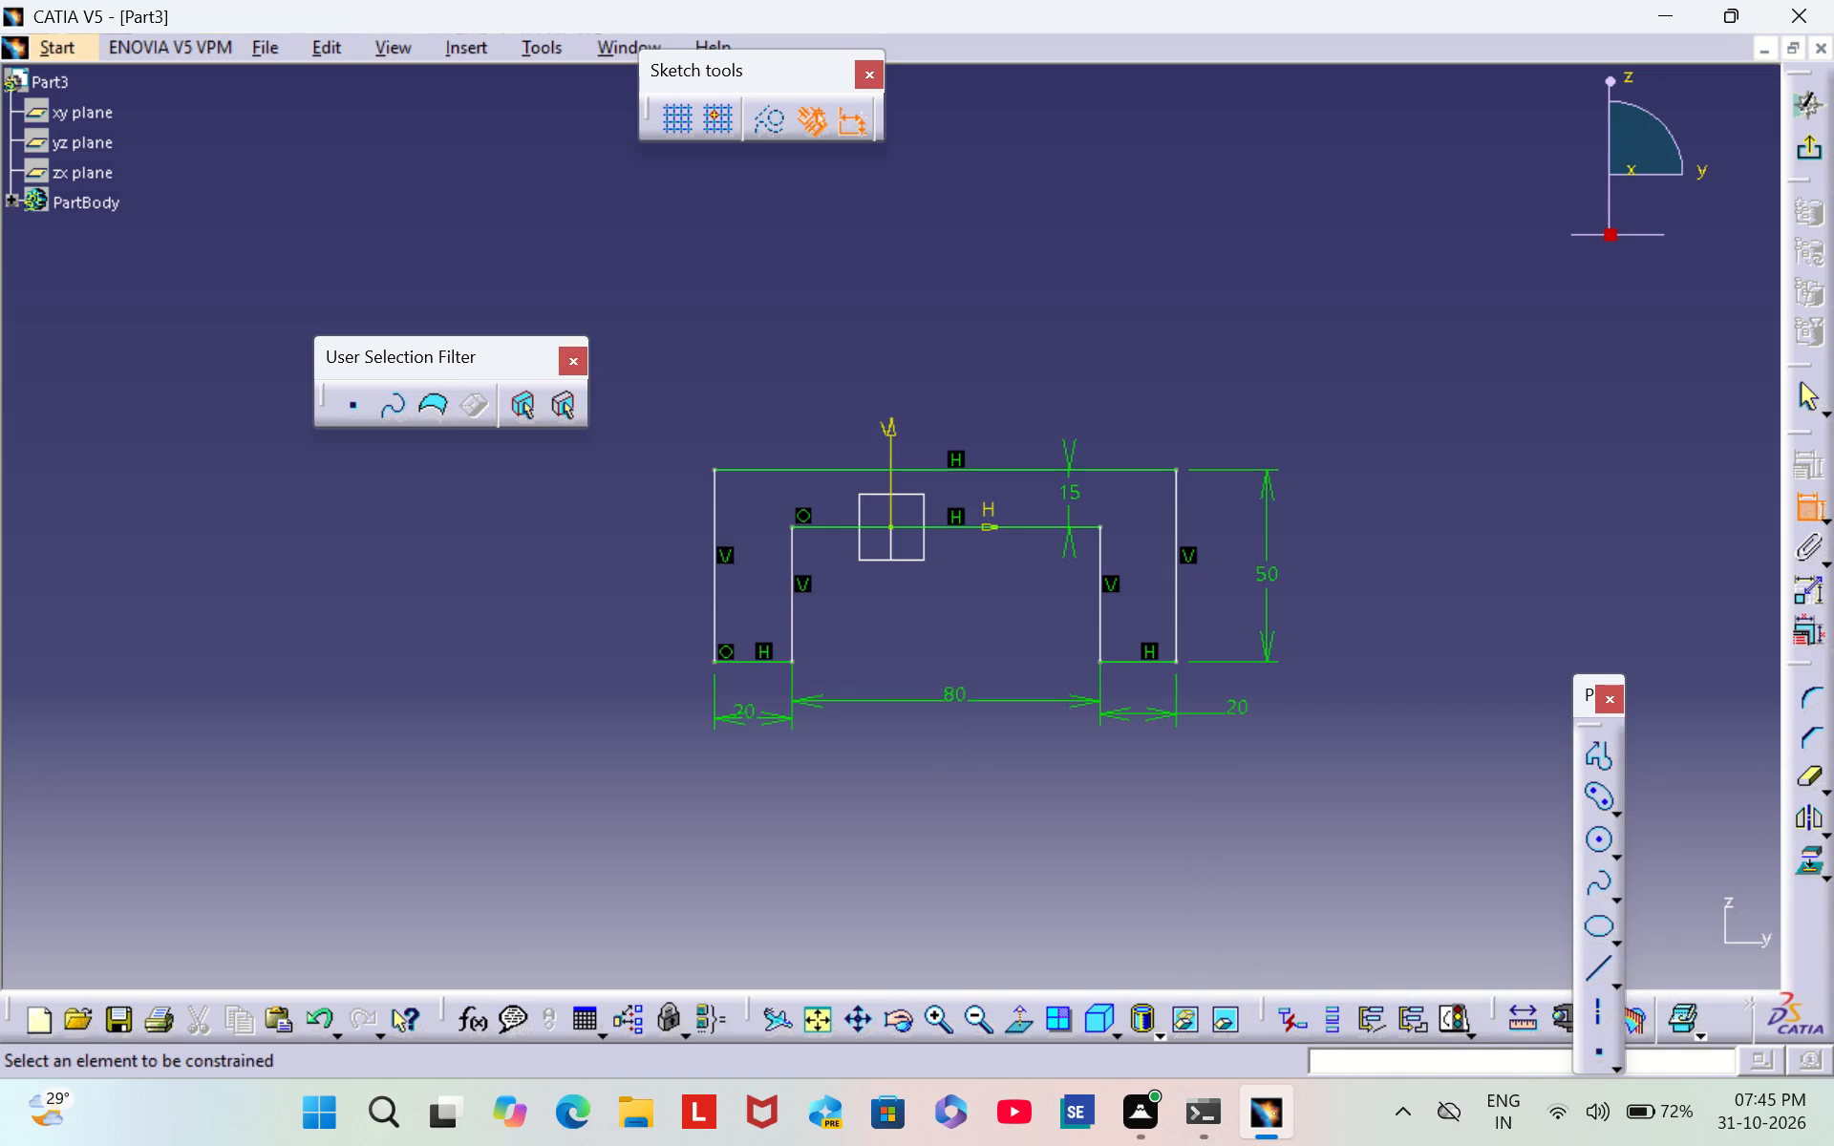
Constrain the profile's two outer vertical edges to be symmetric about the vertical axis and exit the sketch.
{"action": "left_click", "coordinate": [709, 599]}
{"action": "left_click", "coordinate": [1178, 600]}
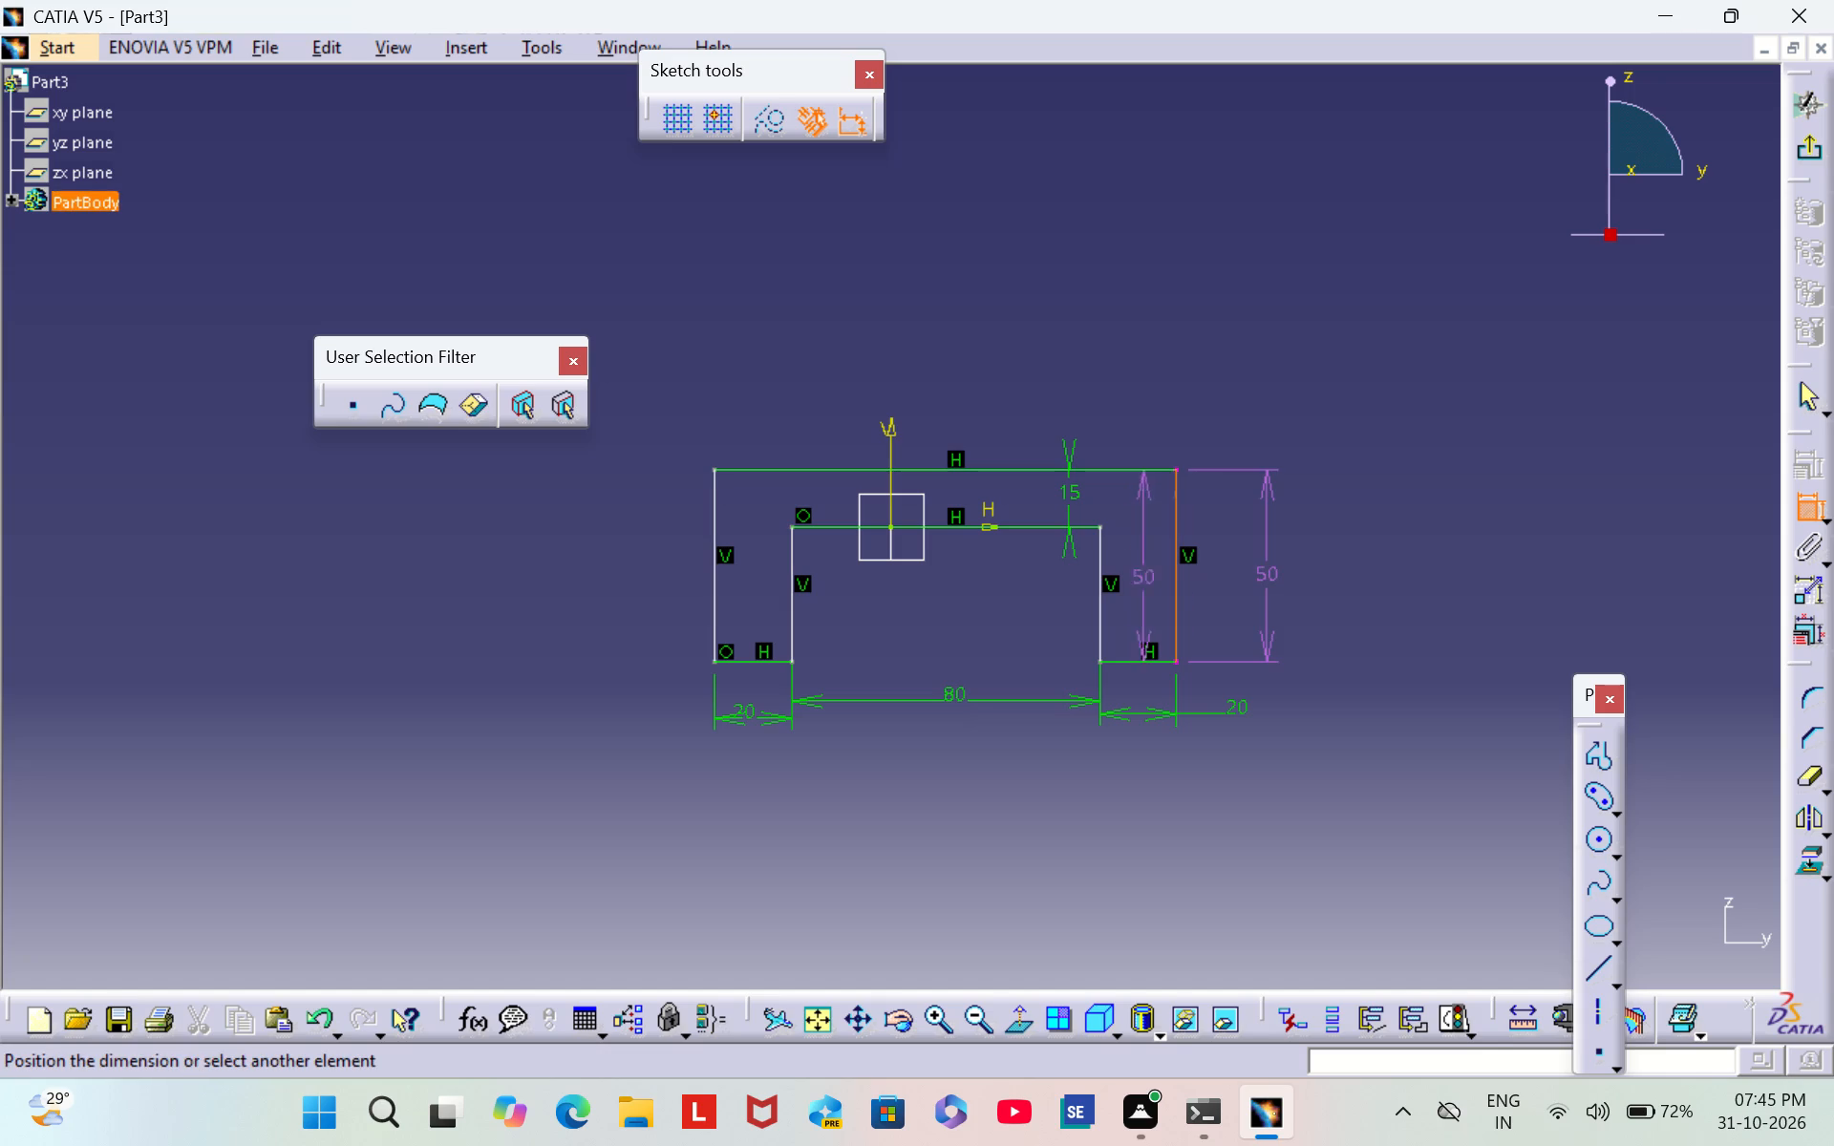
{"action": "left_click", "coordinate": [710, 559]}
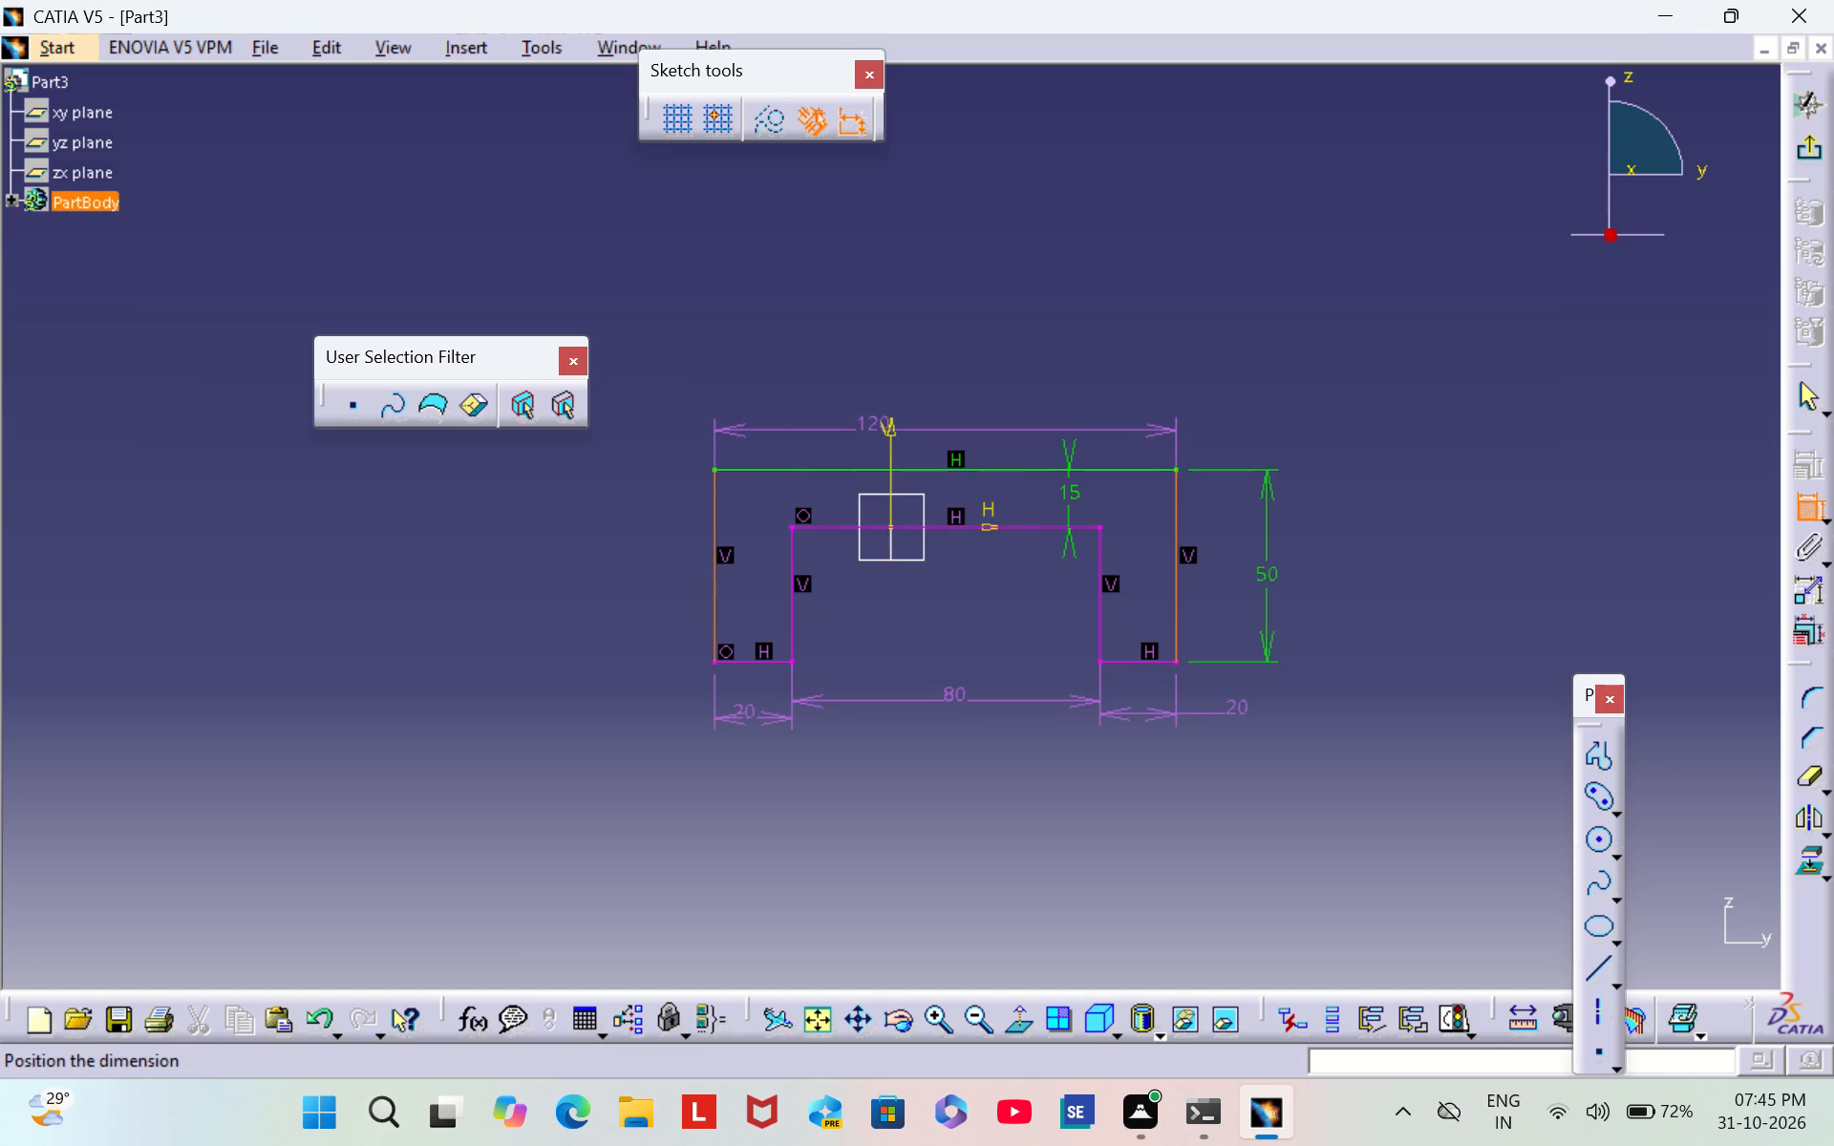
{"action": "right_click", "coordinate": [887, 449]}
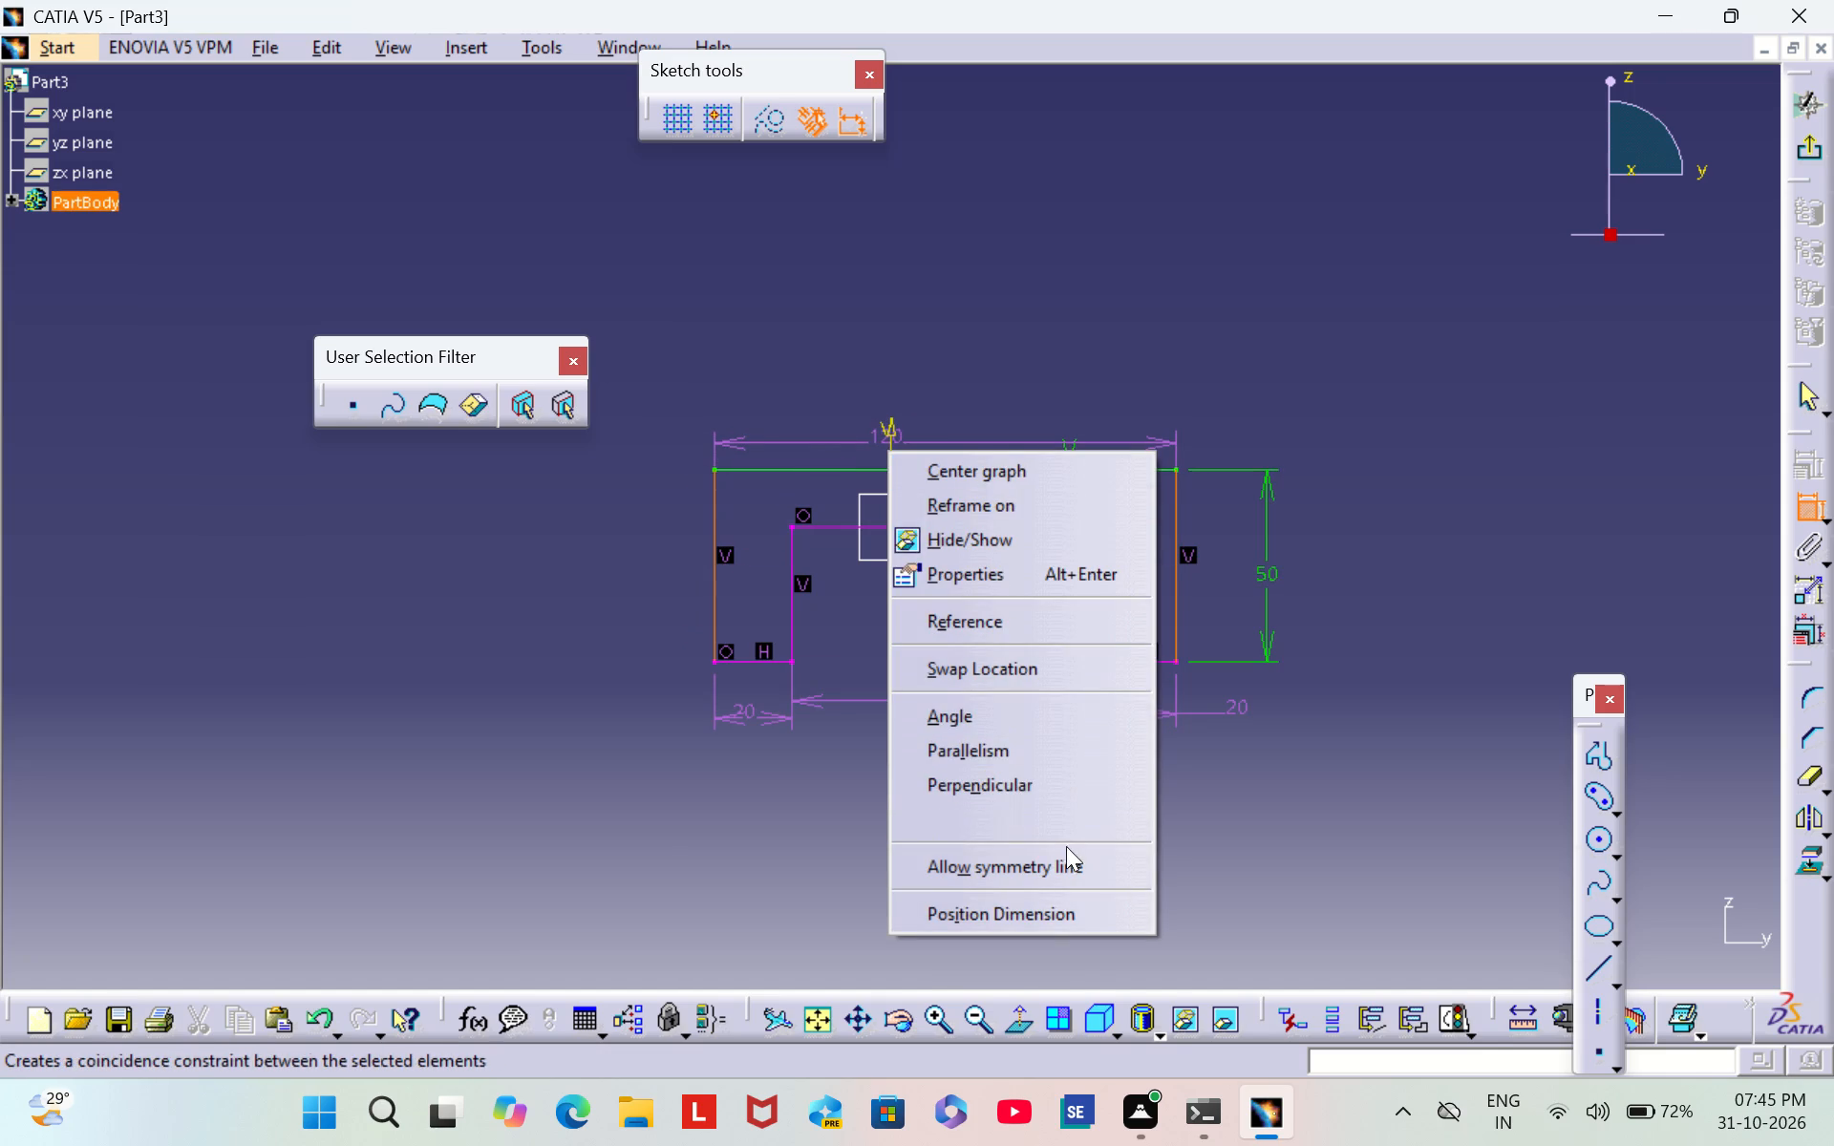
{"action": "left_click", "coordinate": [1065, 859]}
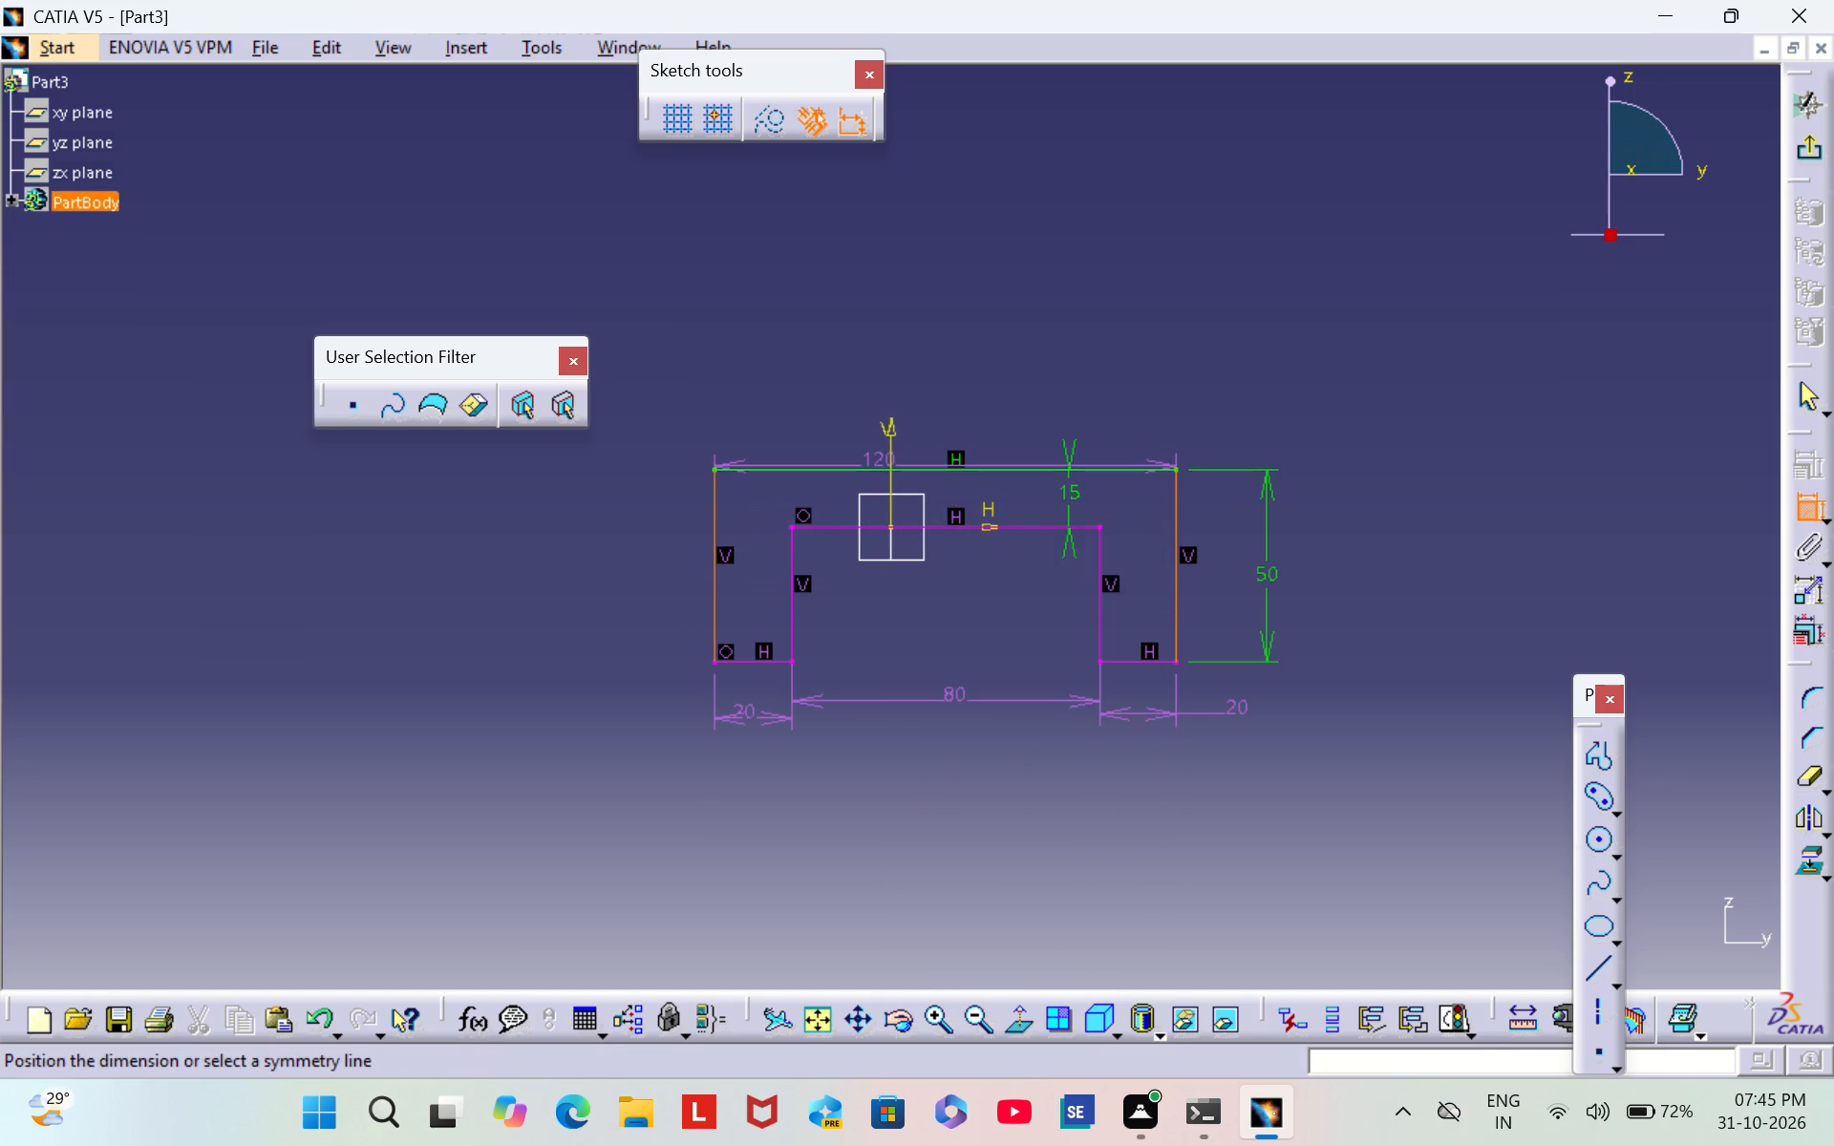
{"action": "left_click", "coordinate": [891, 433]}
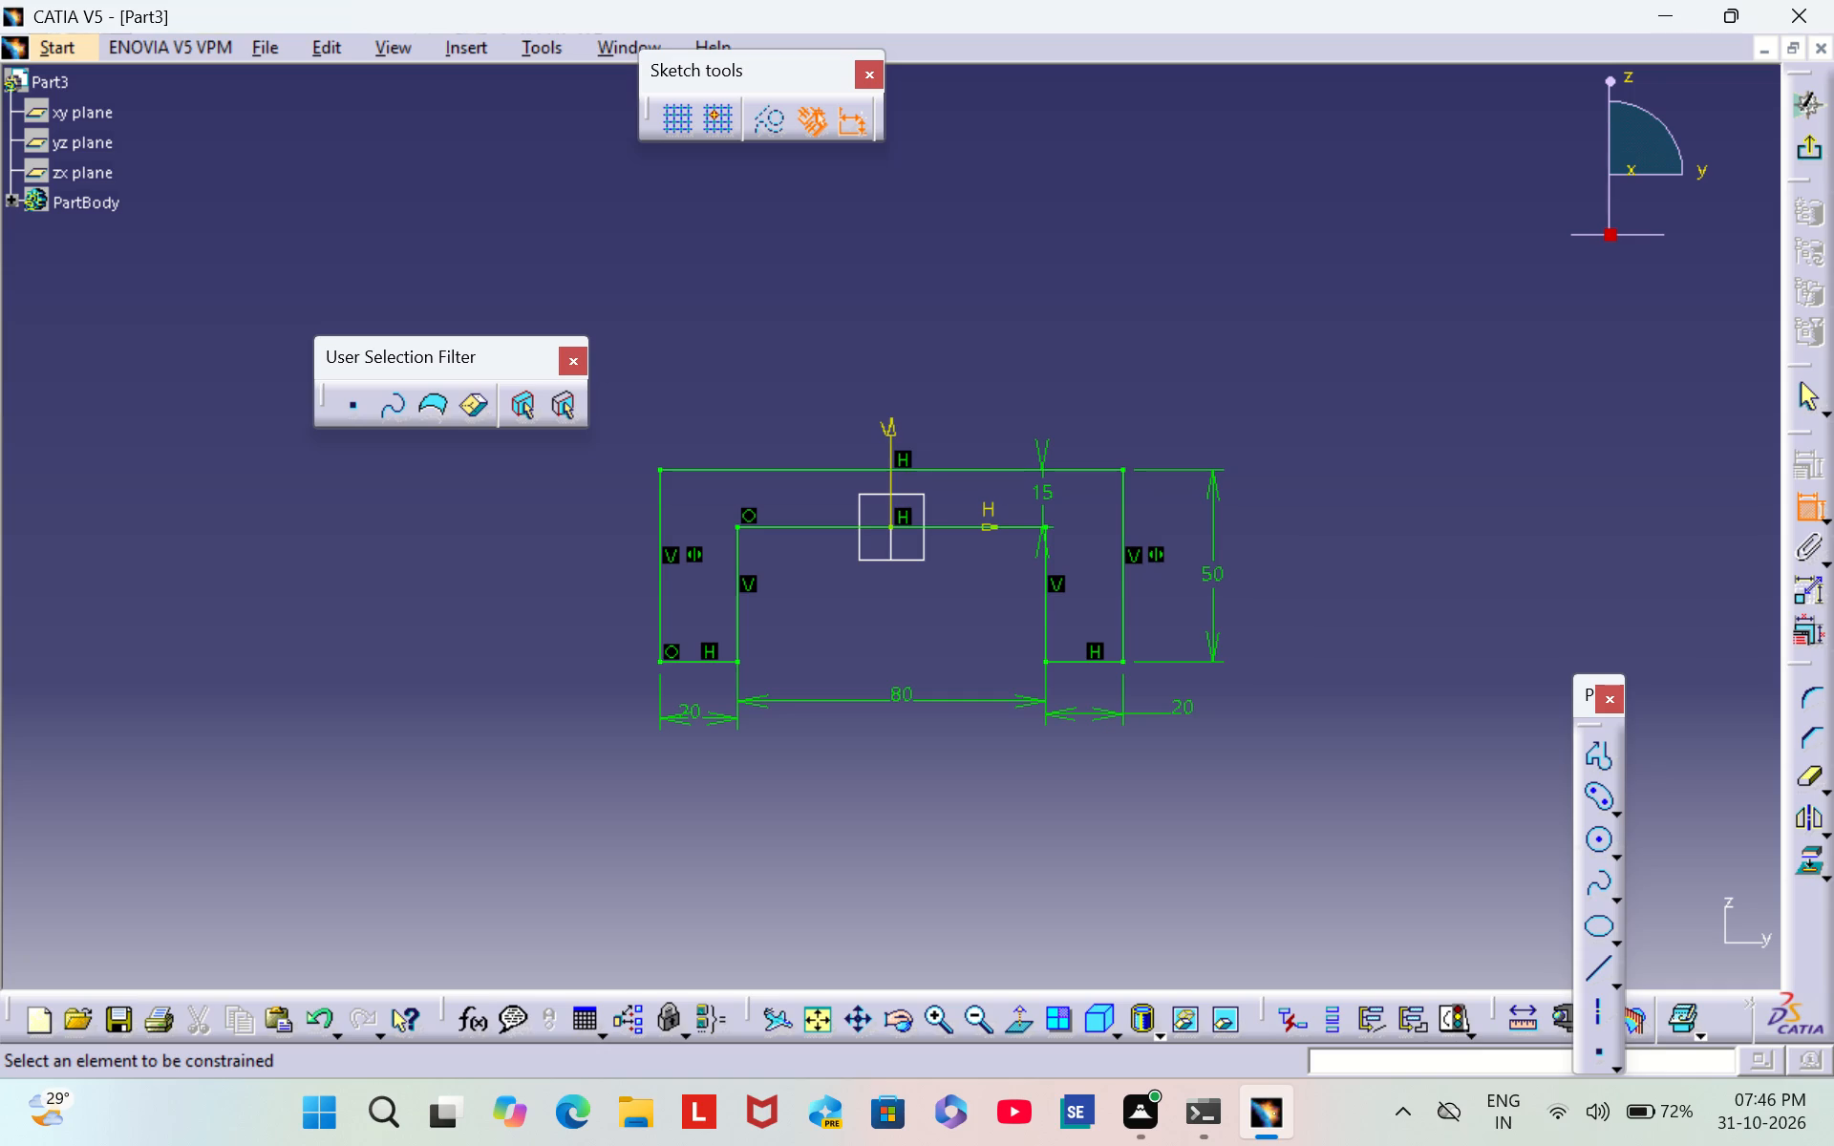
{"action": "left_click", "coordinate": [1810, 507]}
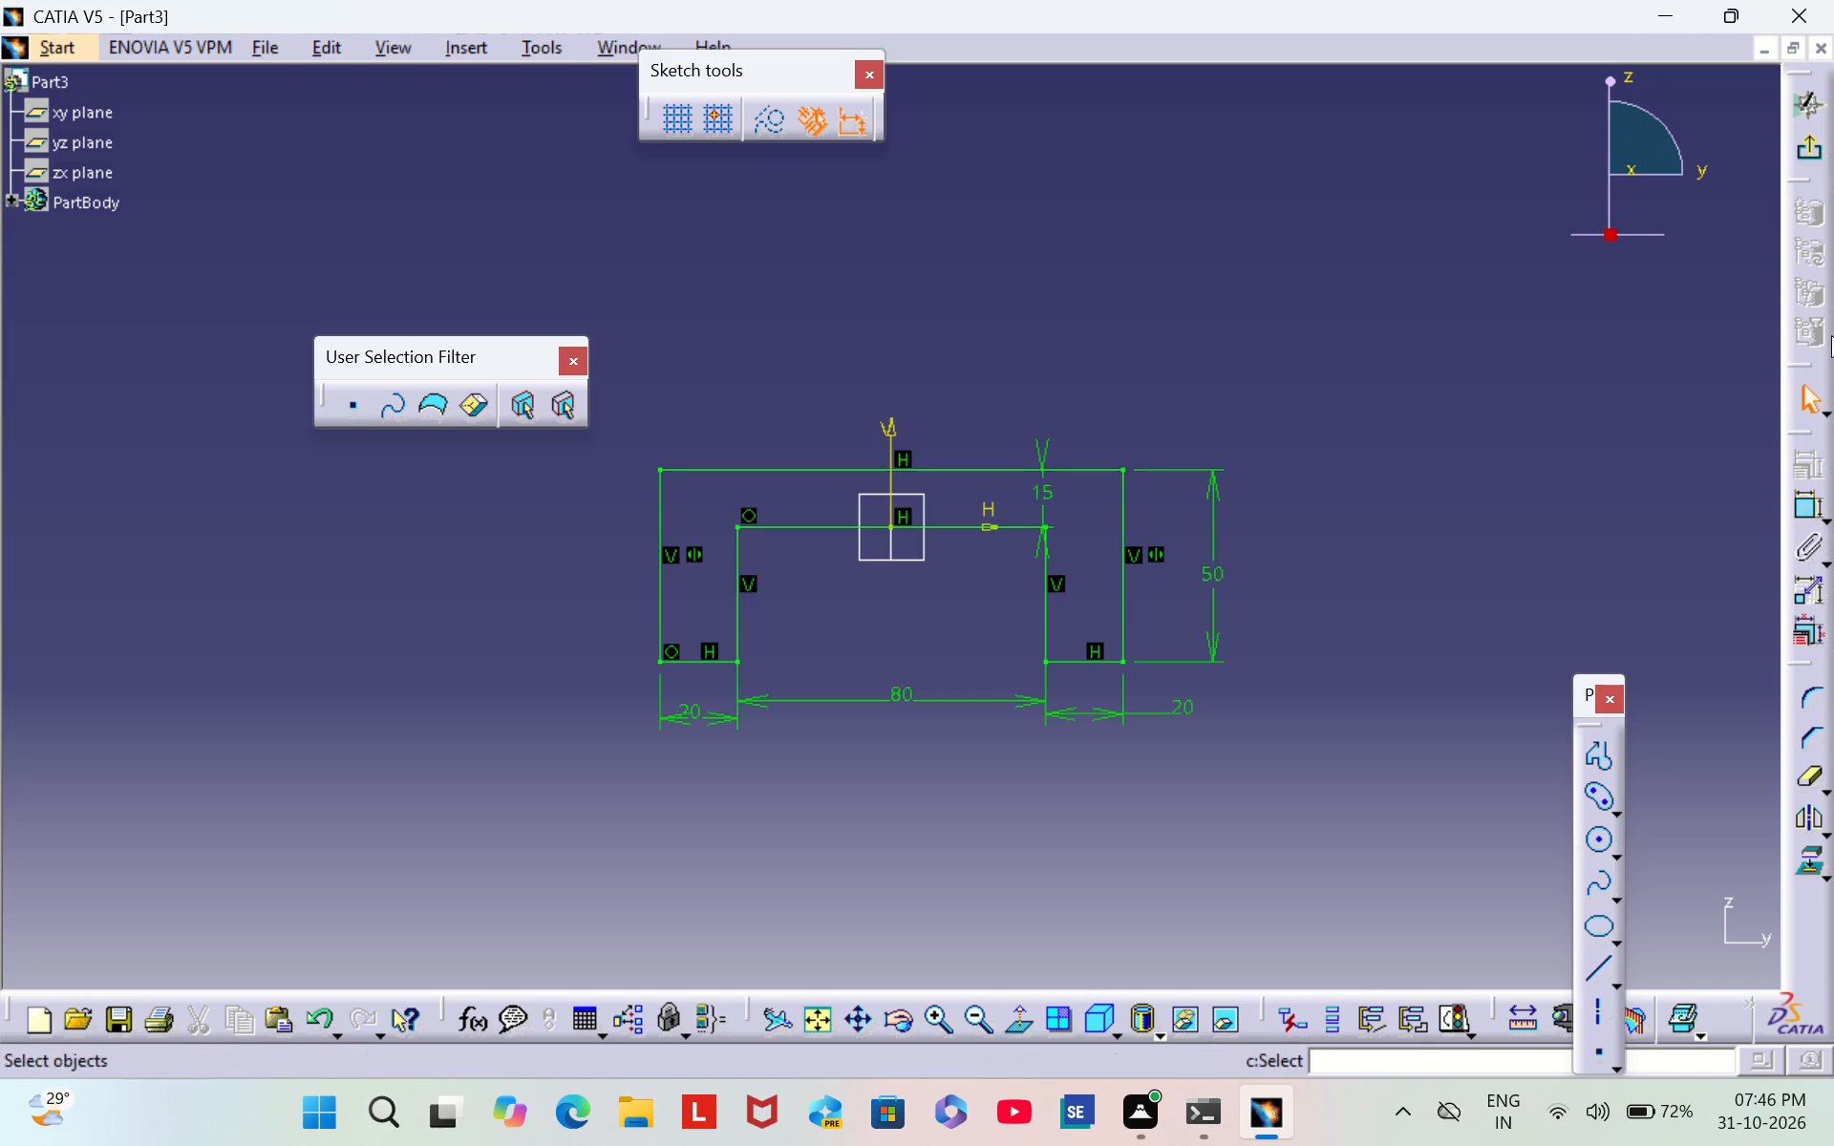
{"action": "left_click", "coordinate": [1816, 145]}
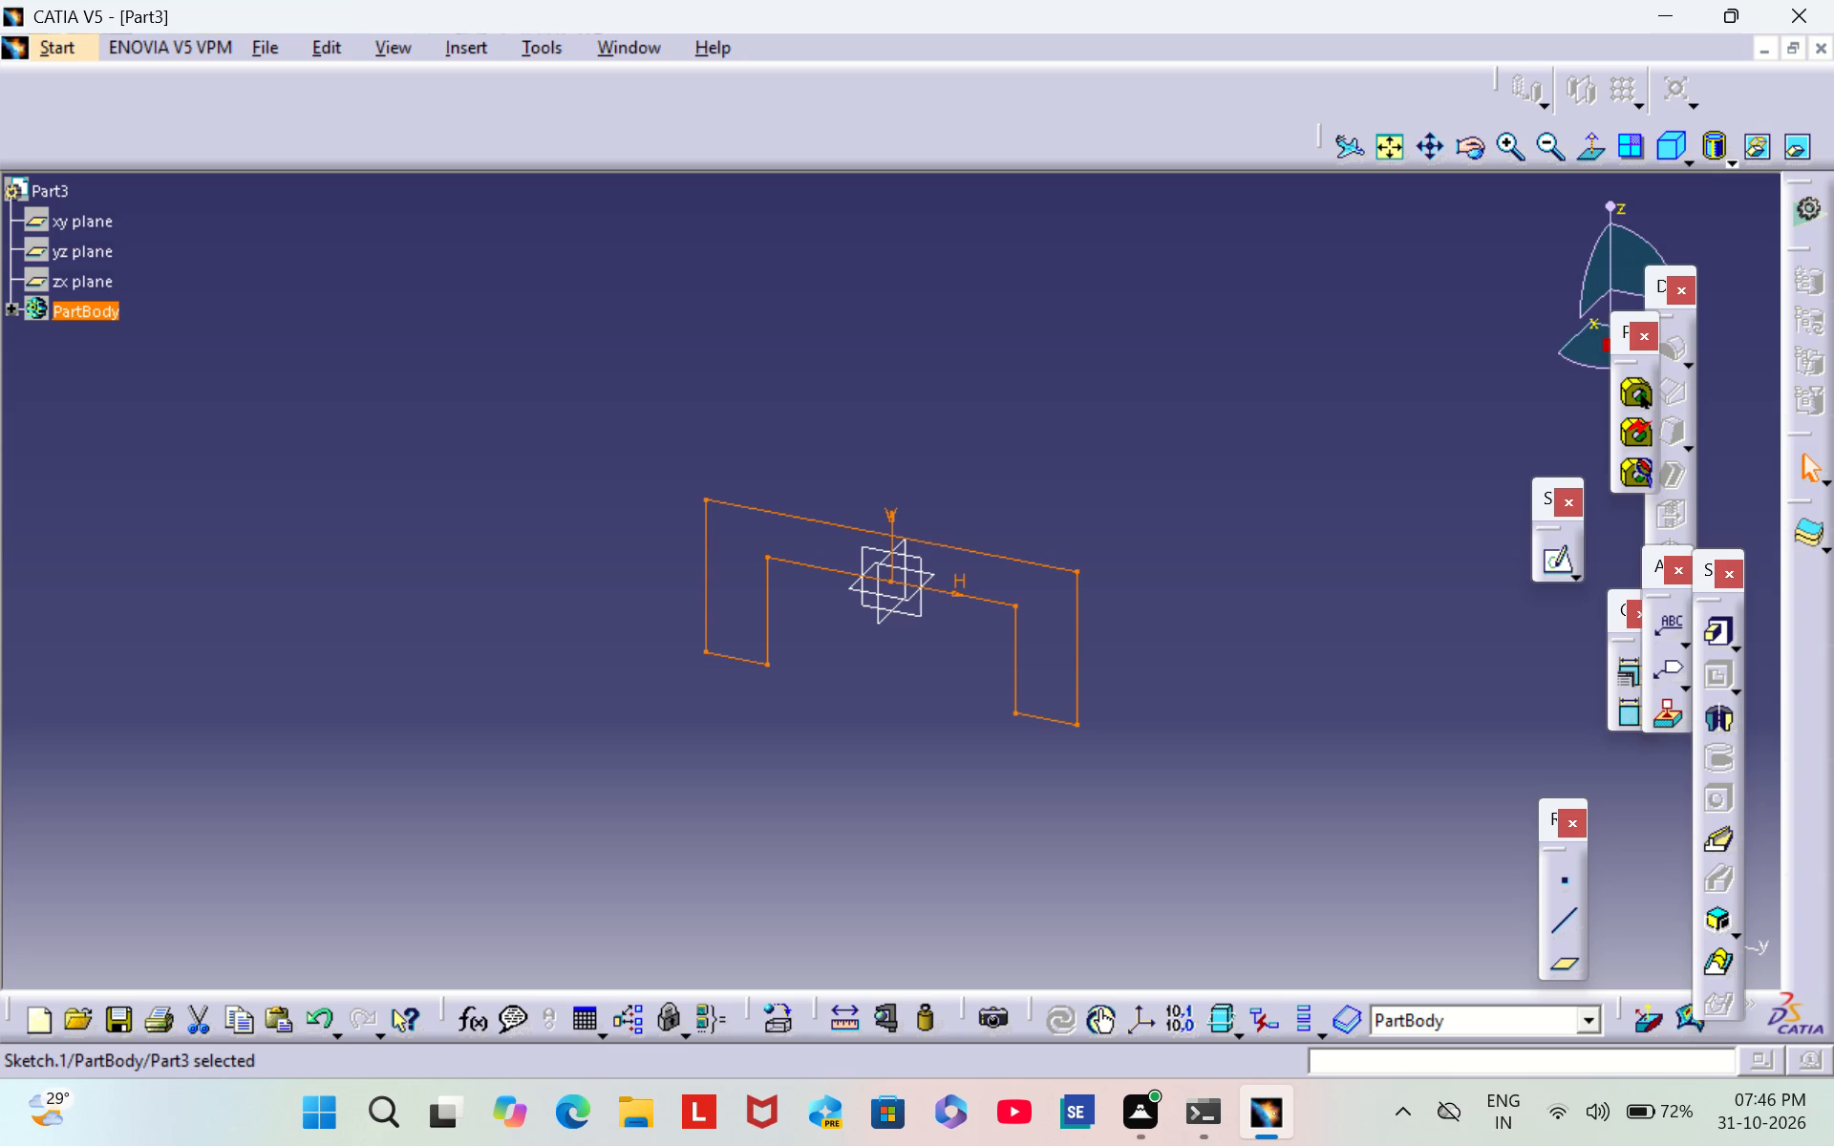
Pad the inverted-U sketch with a length of 40 mm and mirrored extent.
{"action": "left_click", "coordinate": [1706, 626]}
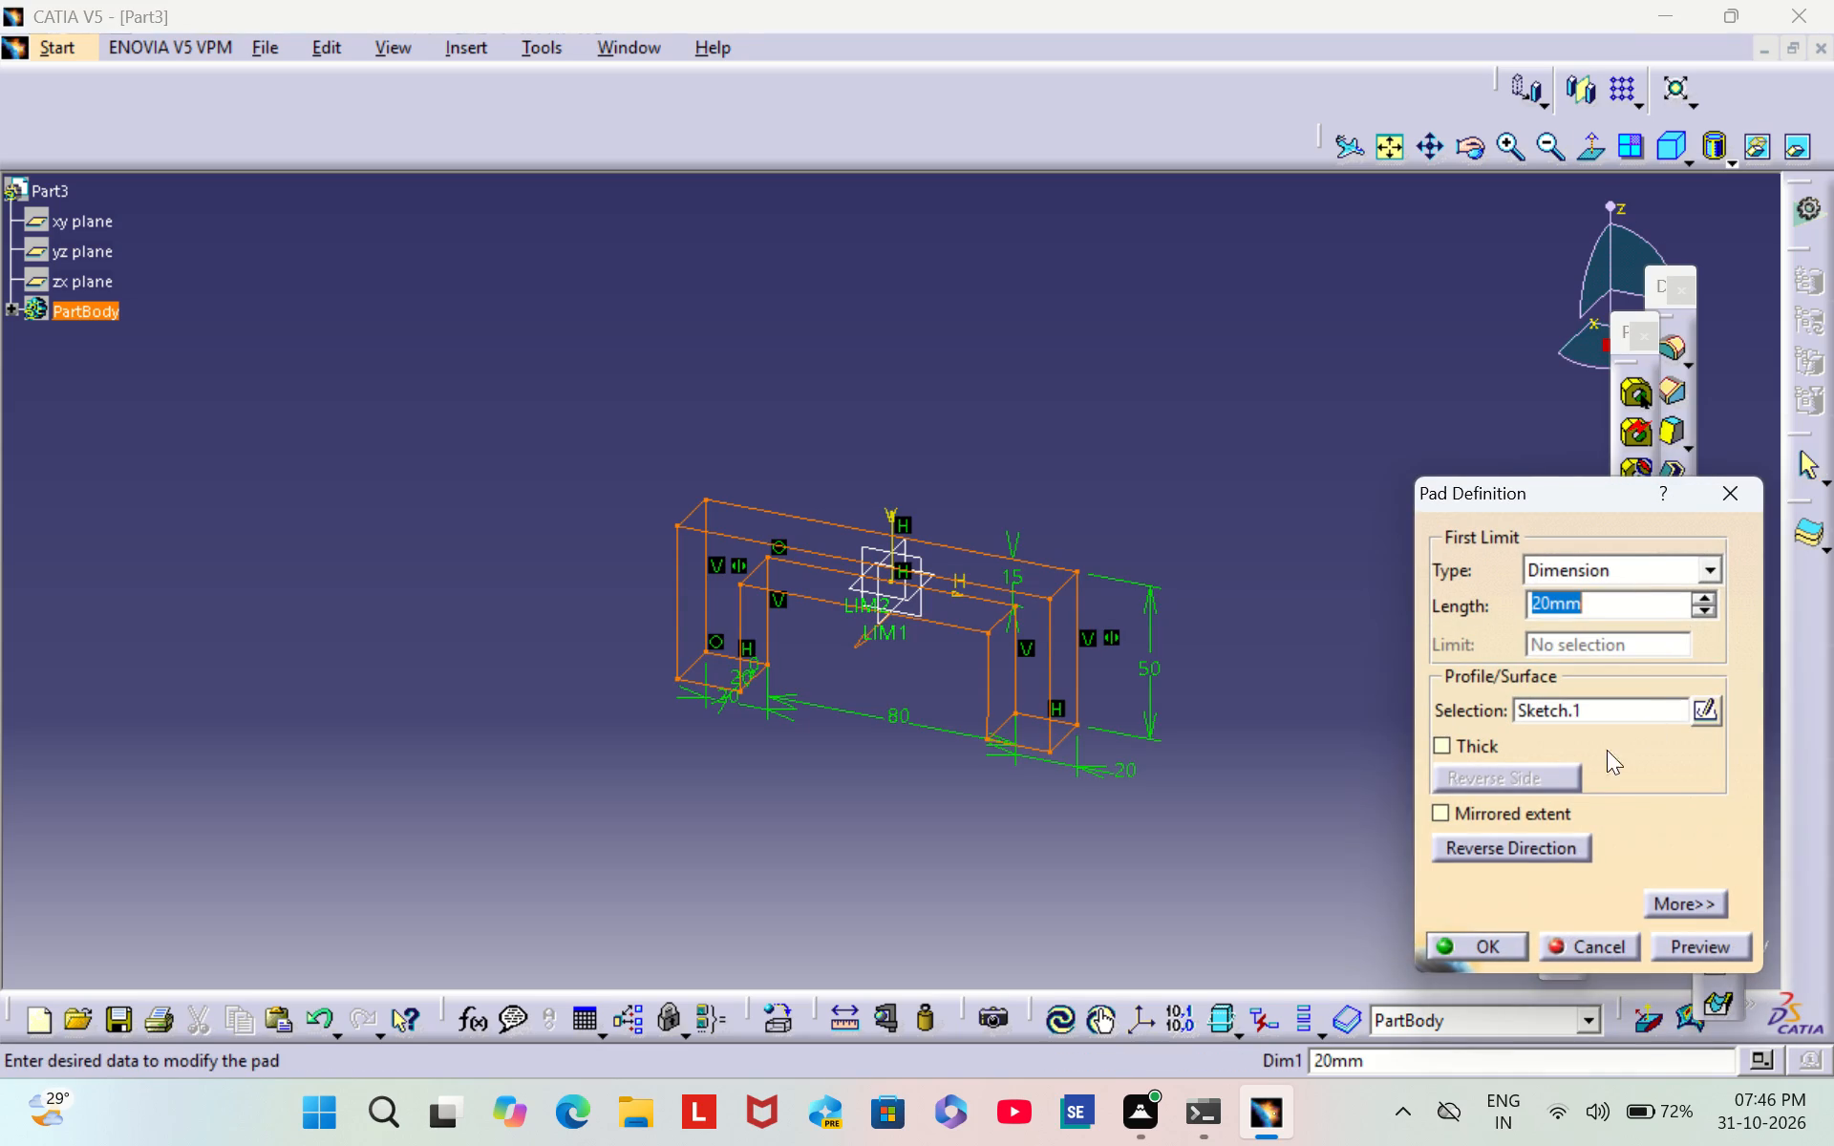
{"action": "left_click", "coordinate": [1477, 816]}
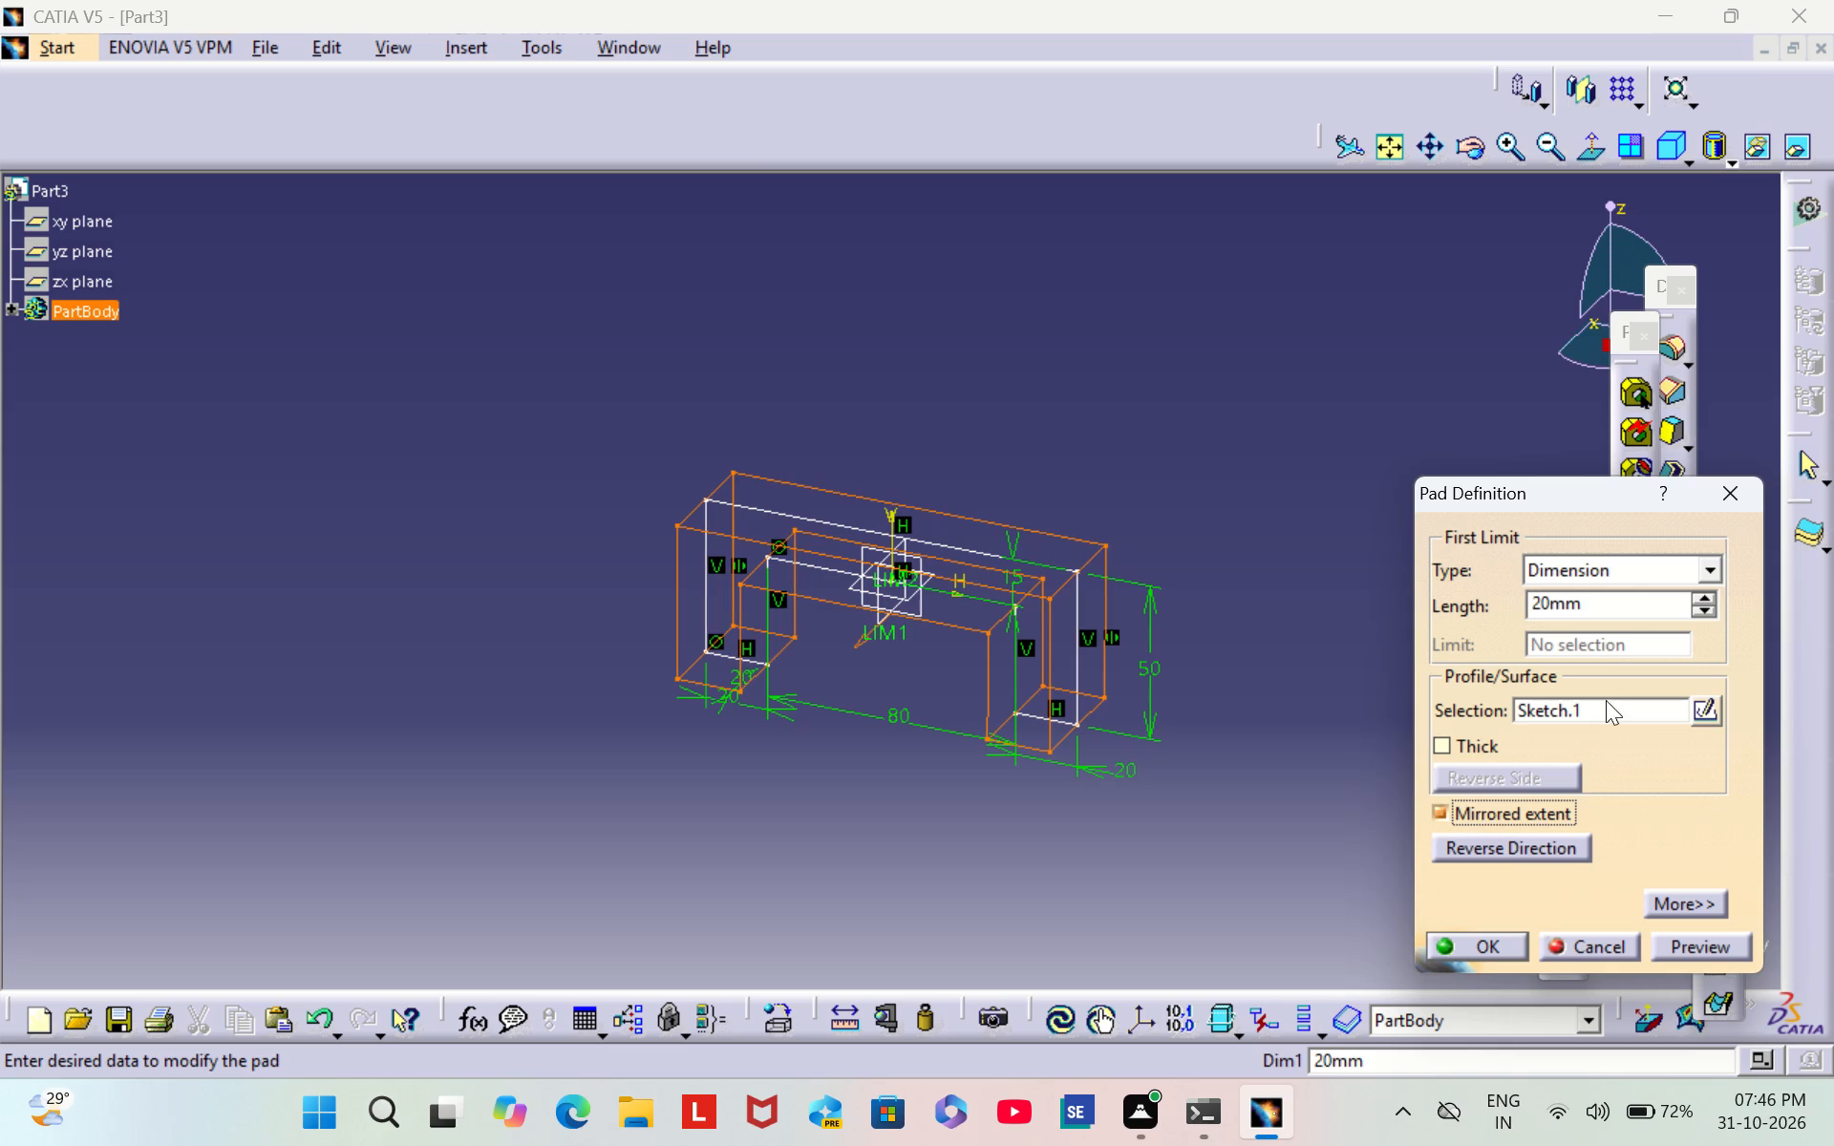
{"action": "left_click", "coordinate": [1597, 605]}
{"action": "key", "text": "BackSpace"}
{"action": "key", "text": "BackSpace"}
{"action": "key", "text": "BackSpace"}
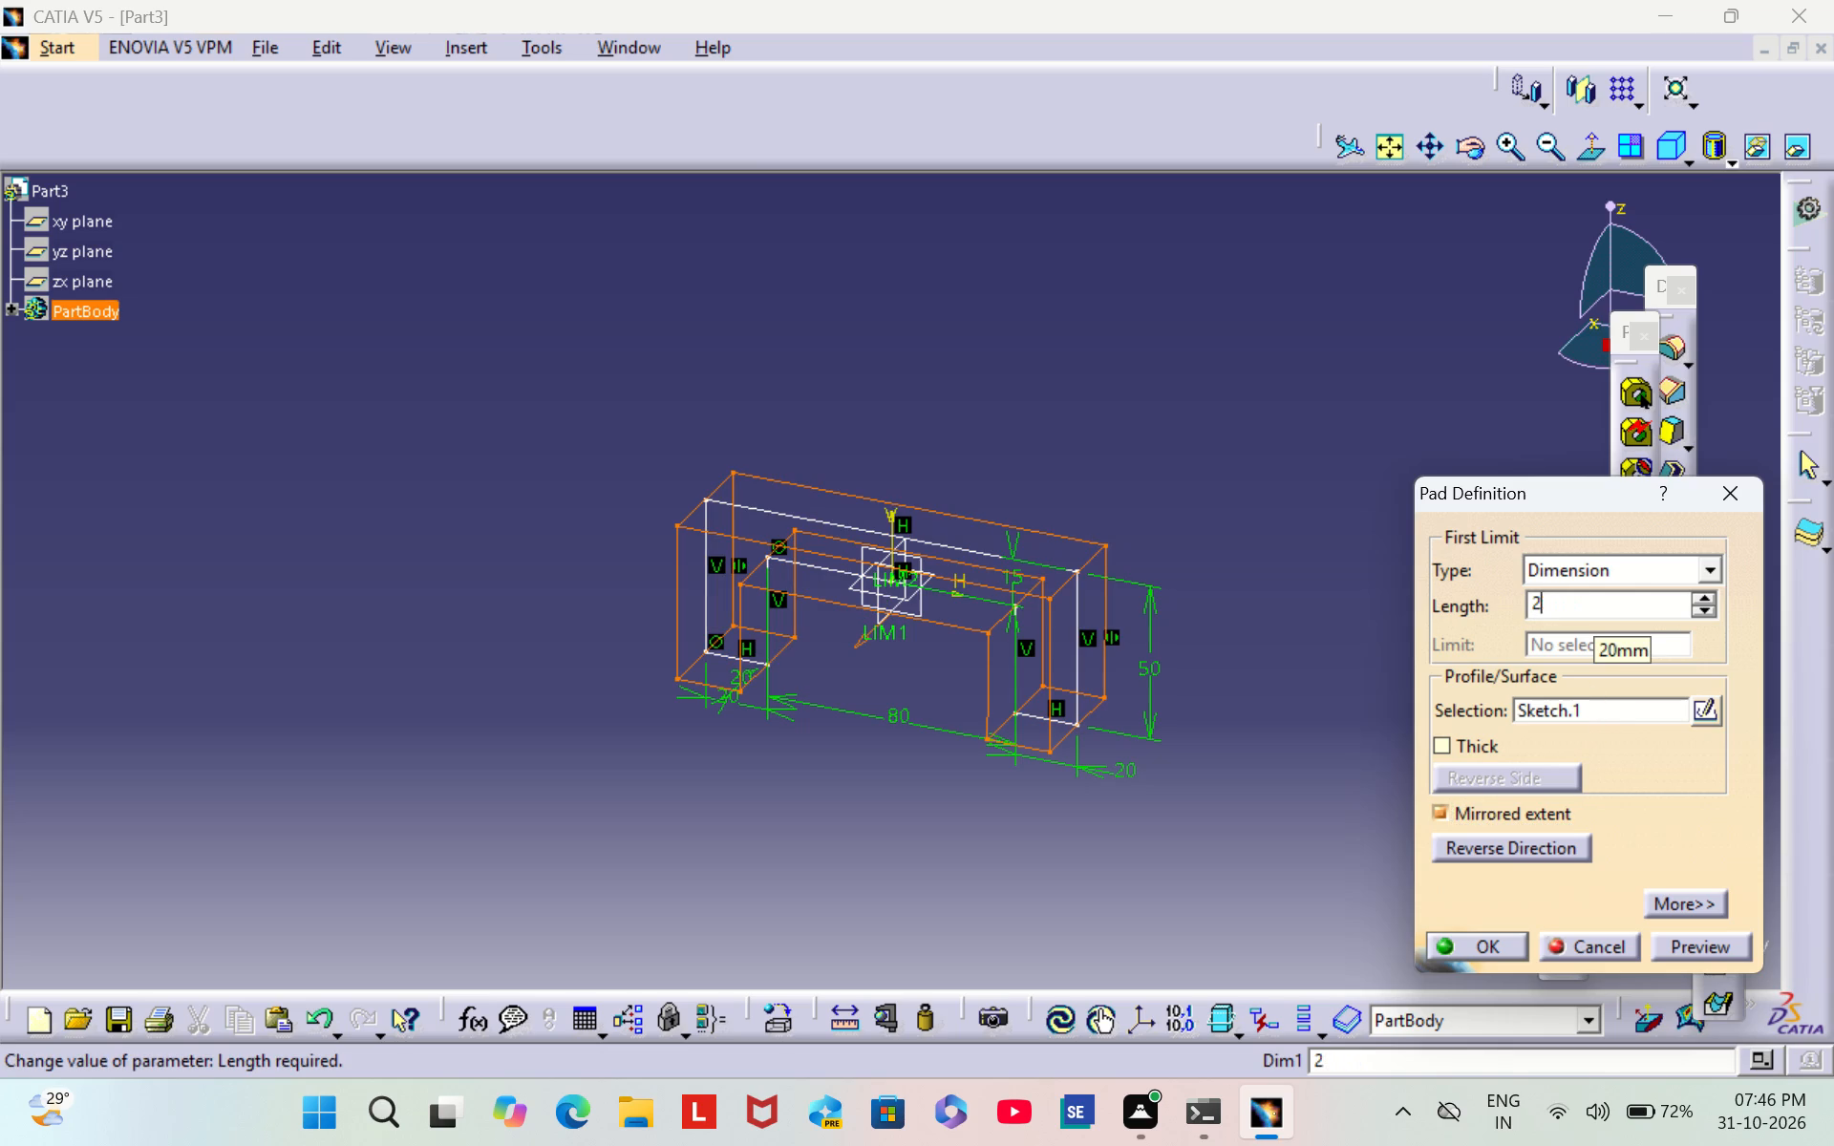
{"action": "key", "text": "BackSpace"}
{"action": "key", "text": "BackSpace"}
{"action": "type", "text": "40"}
{"action": "key", "text": "Return"}
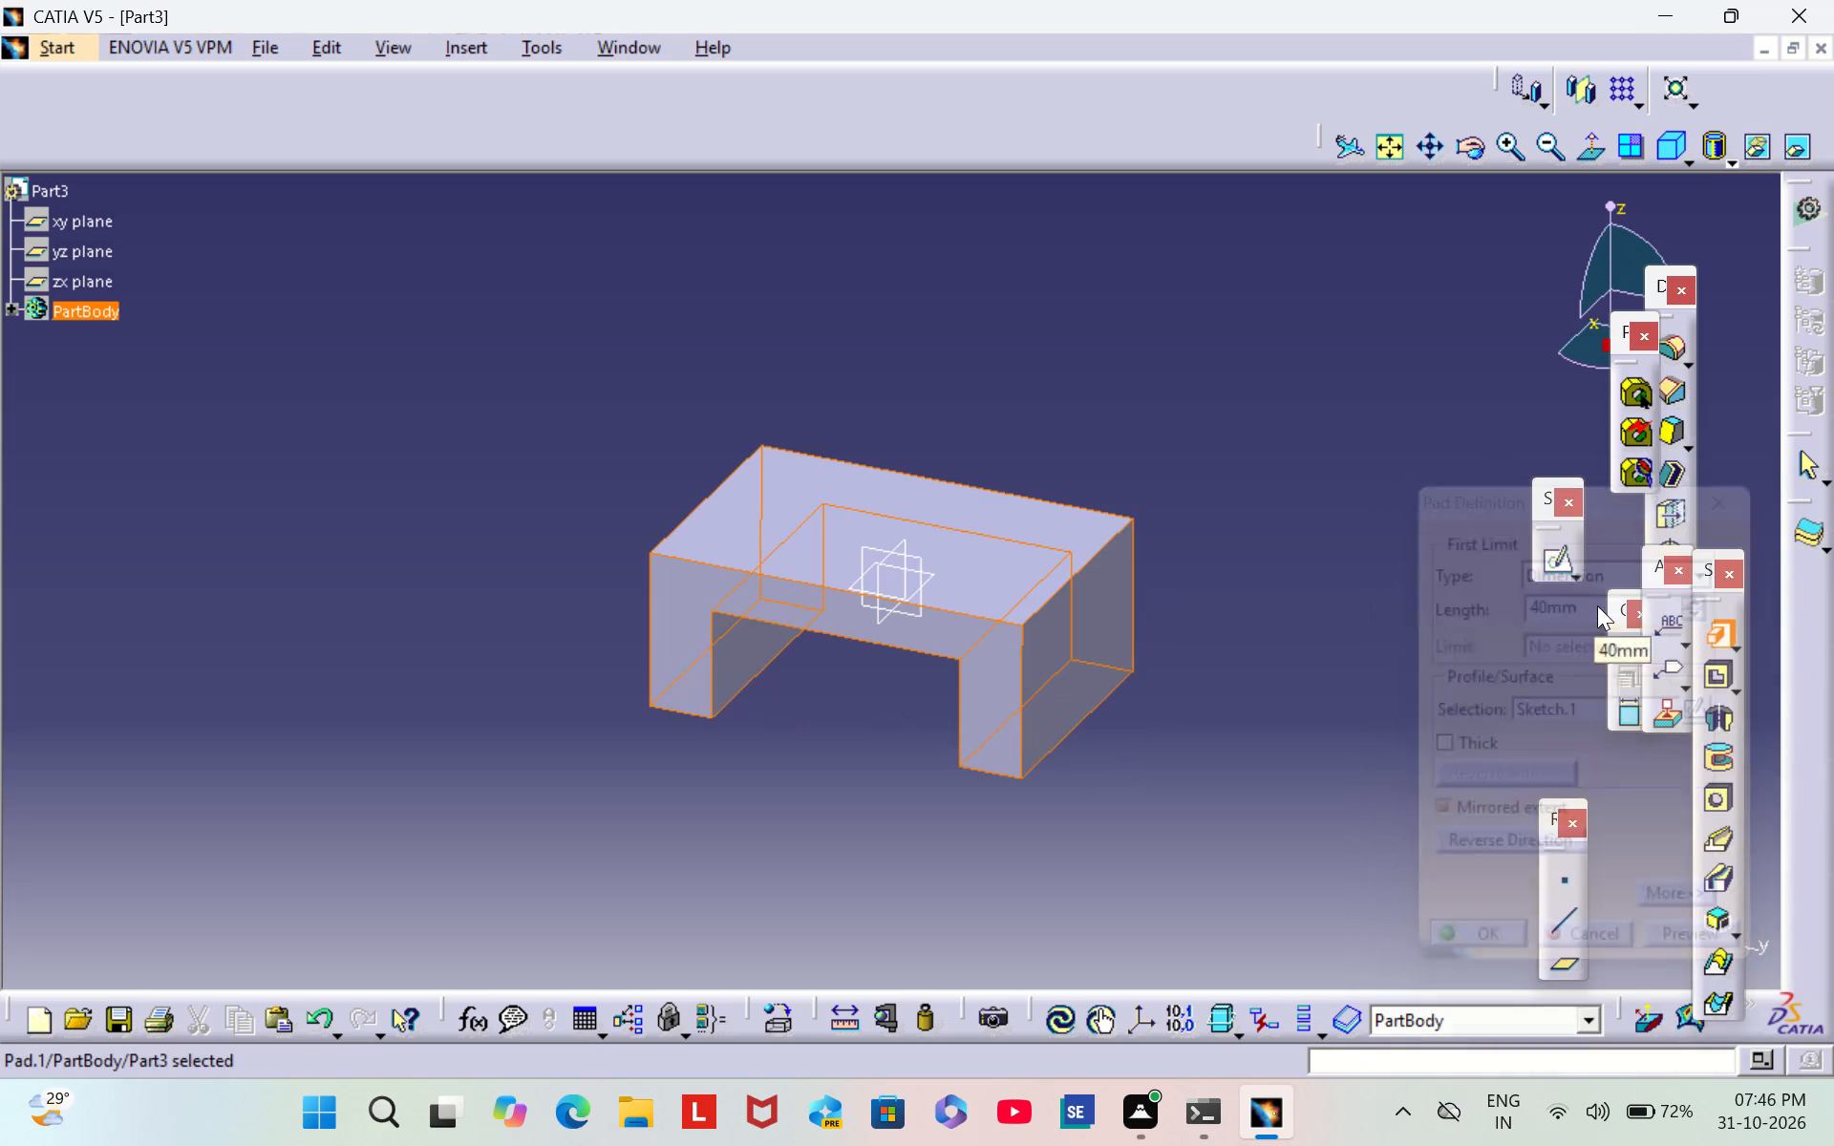
{"action": "left_click", "coordinate": [1200, 329]}
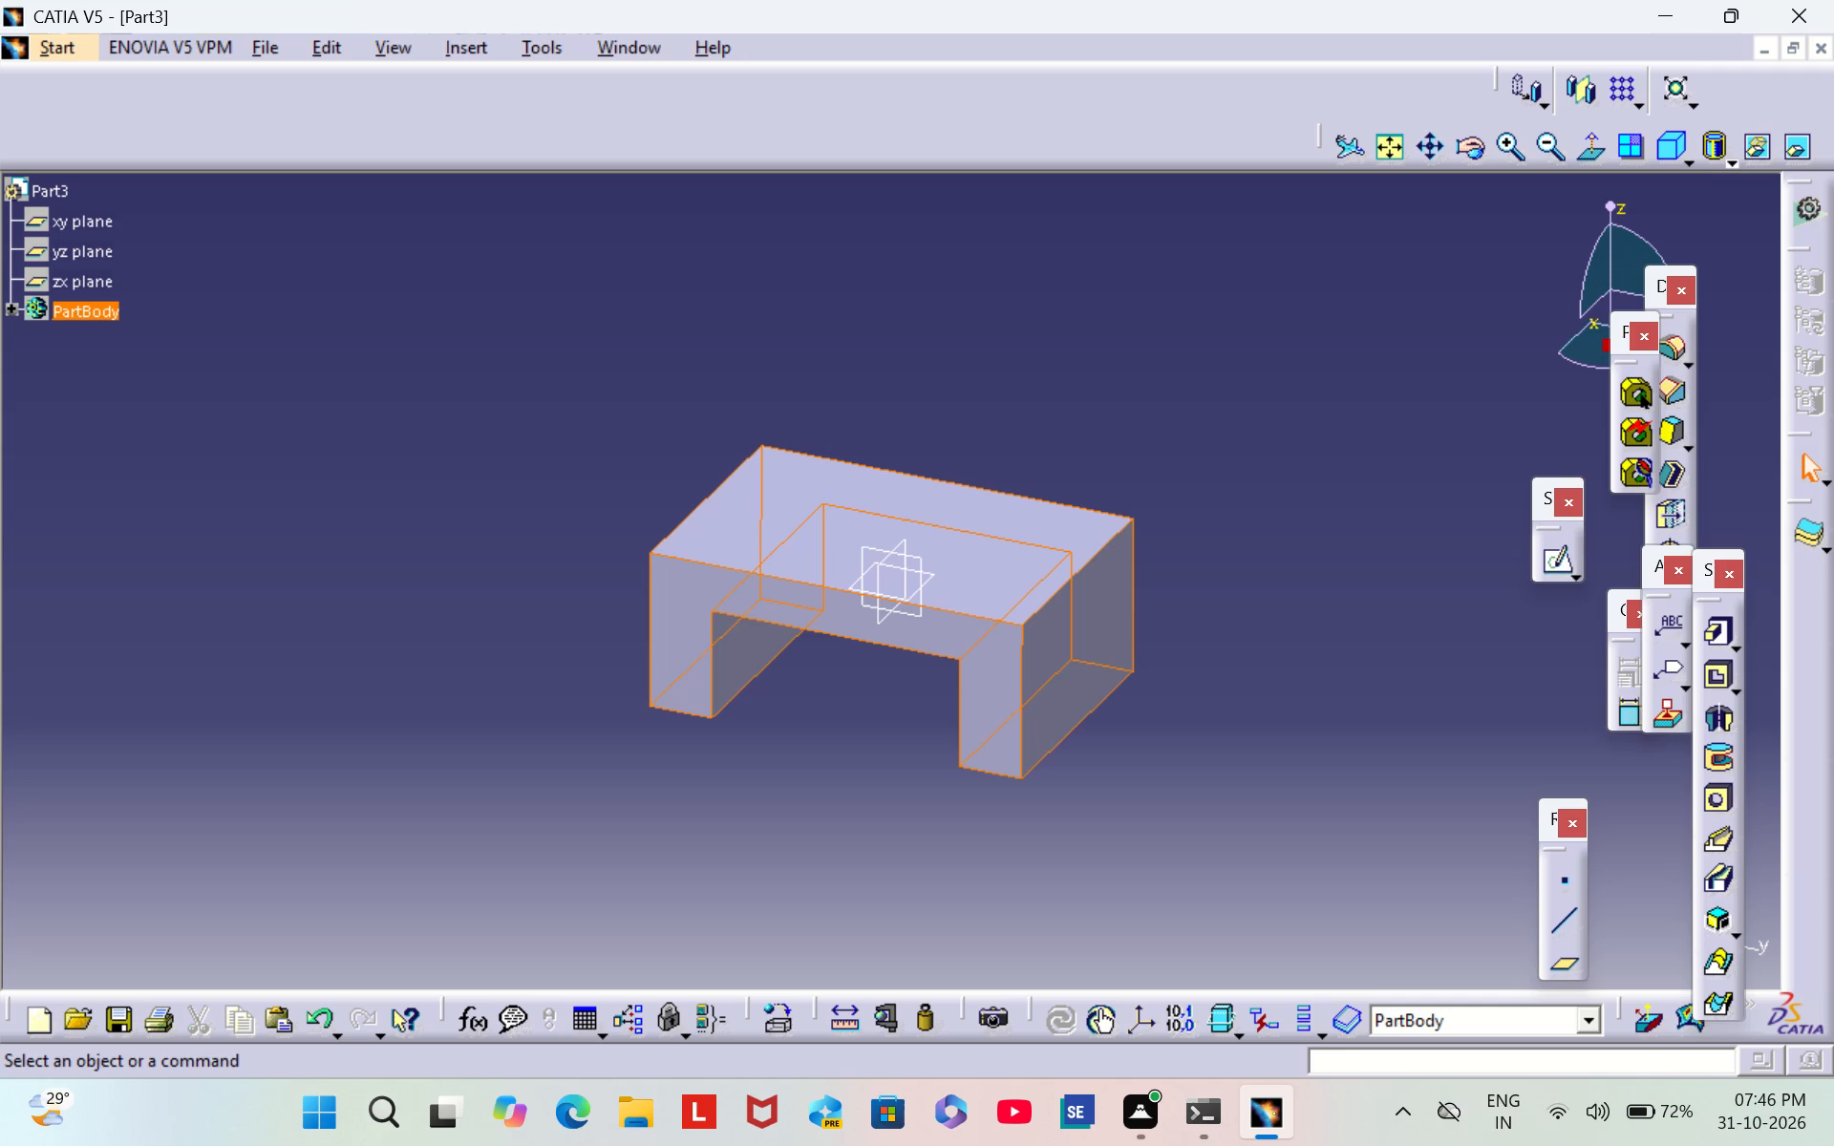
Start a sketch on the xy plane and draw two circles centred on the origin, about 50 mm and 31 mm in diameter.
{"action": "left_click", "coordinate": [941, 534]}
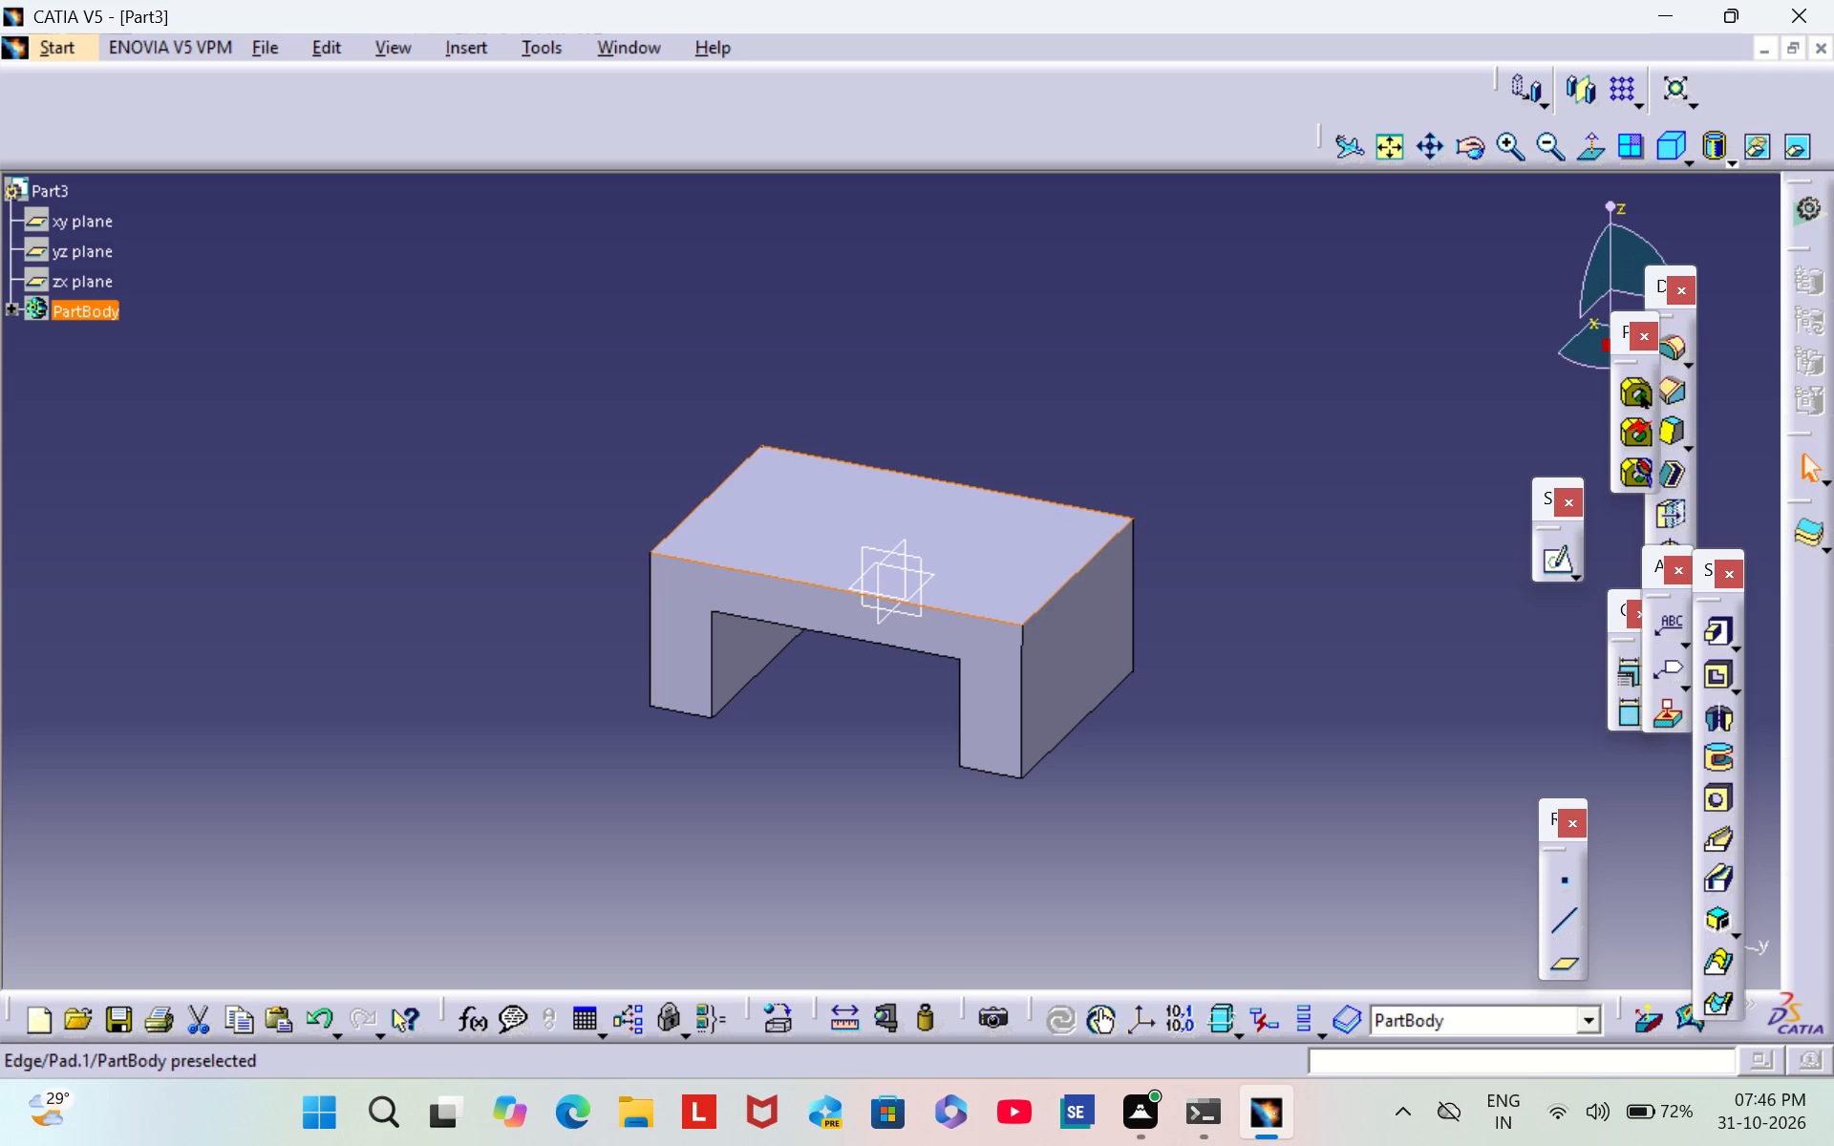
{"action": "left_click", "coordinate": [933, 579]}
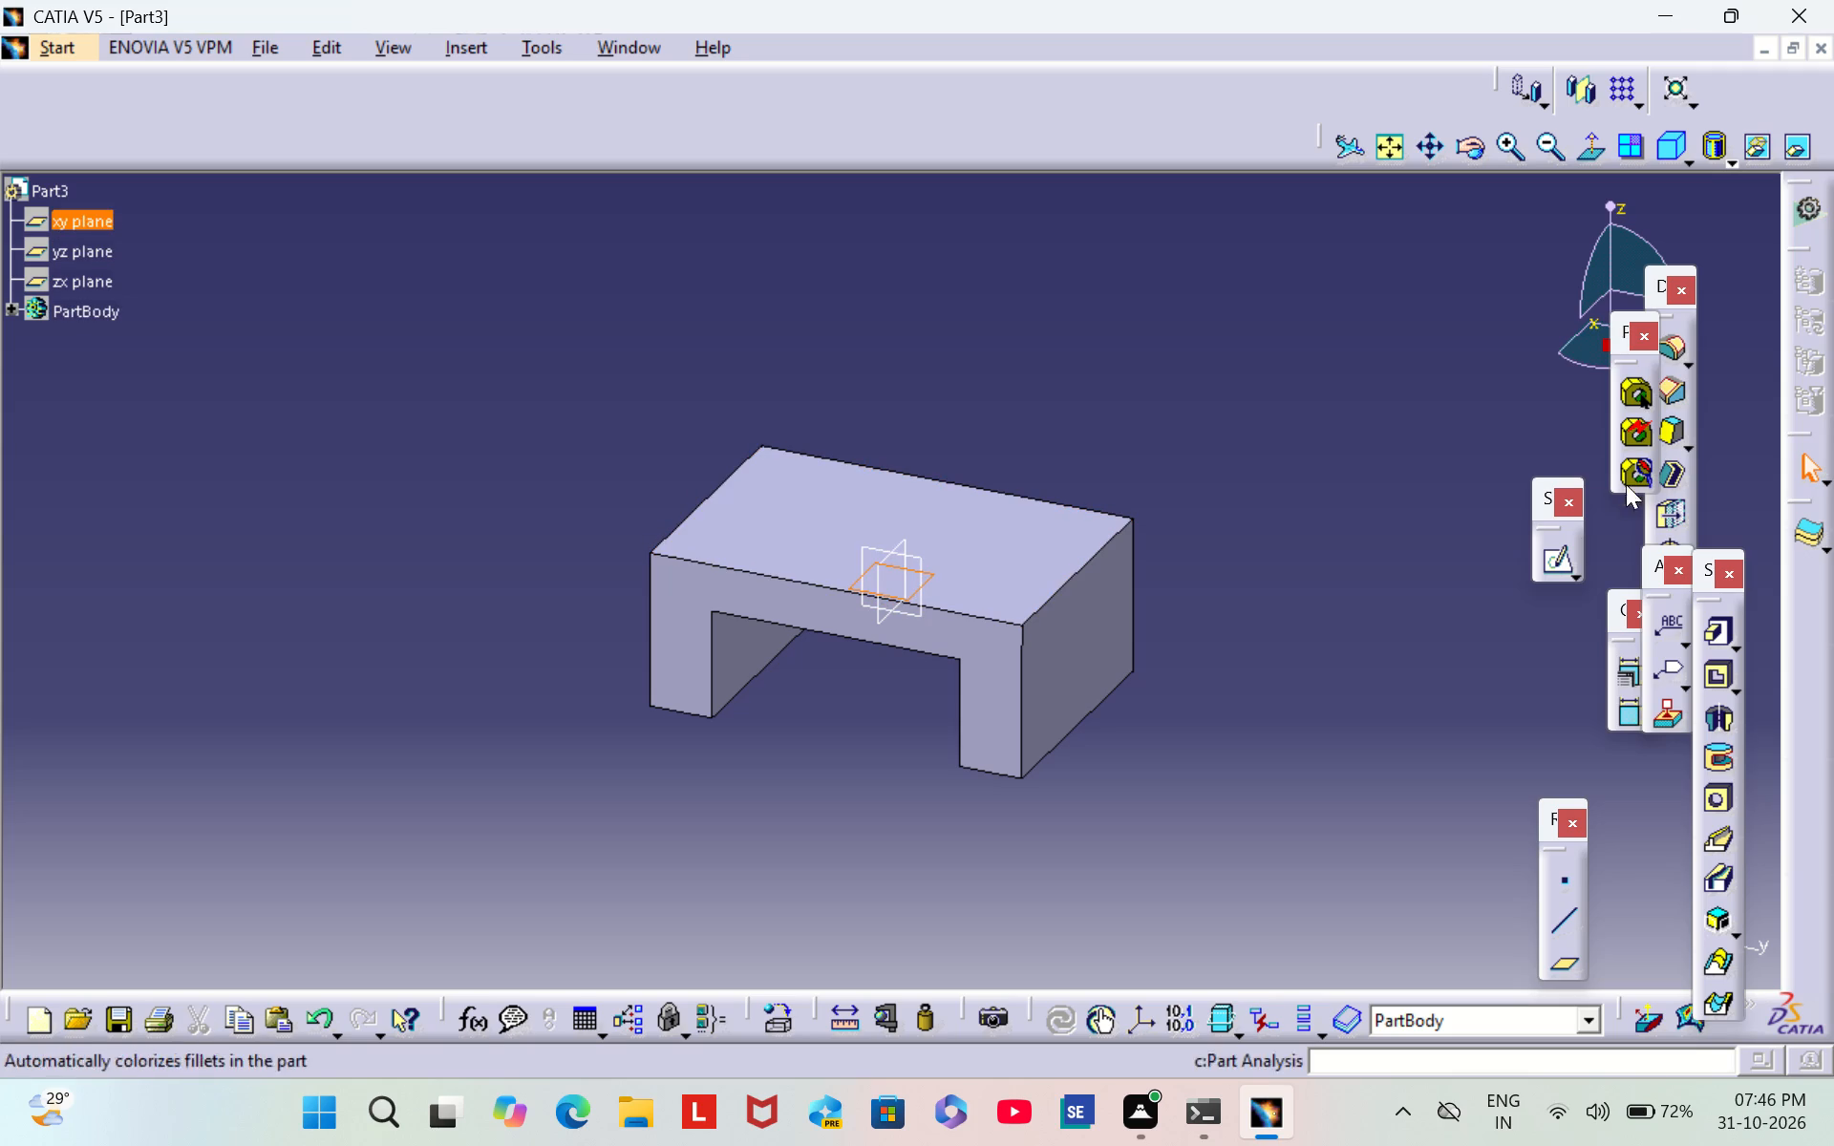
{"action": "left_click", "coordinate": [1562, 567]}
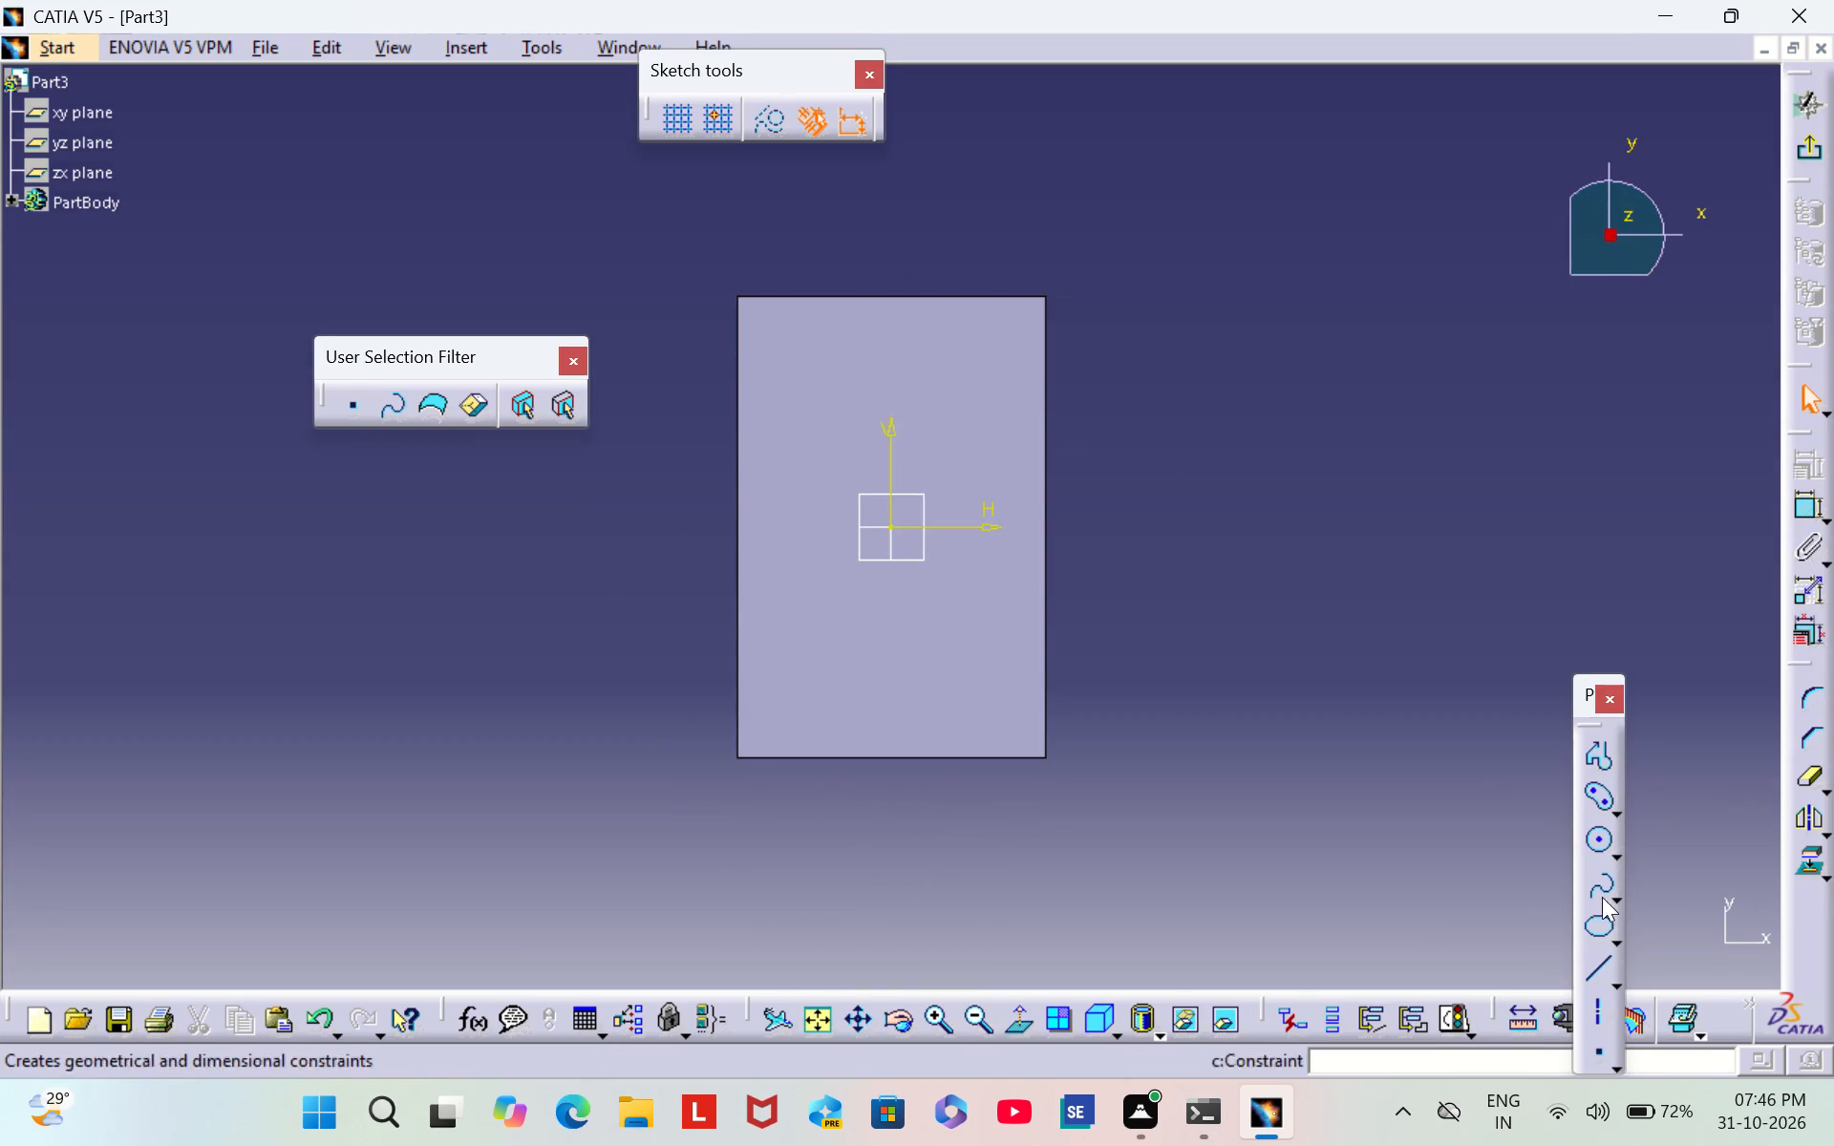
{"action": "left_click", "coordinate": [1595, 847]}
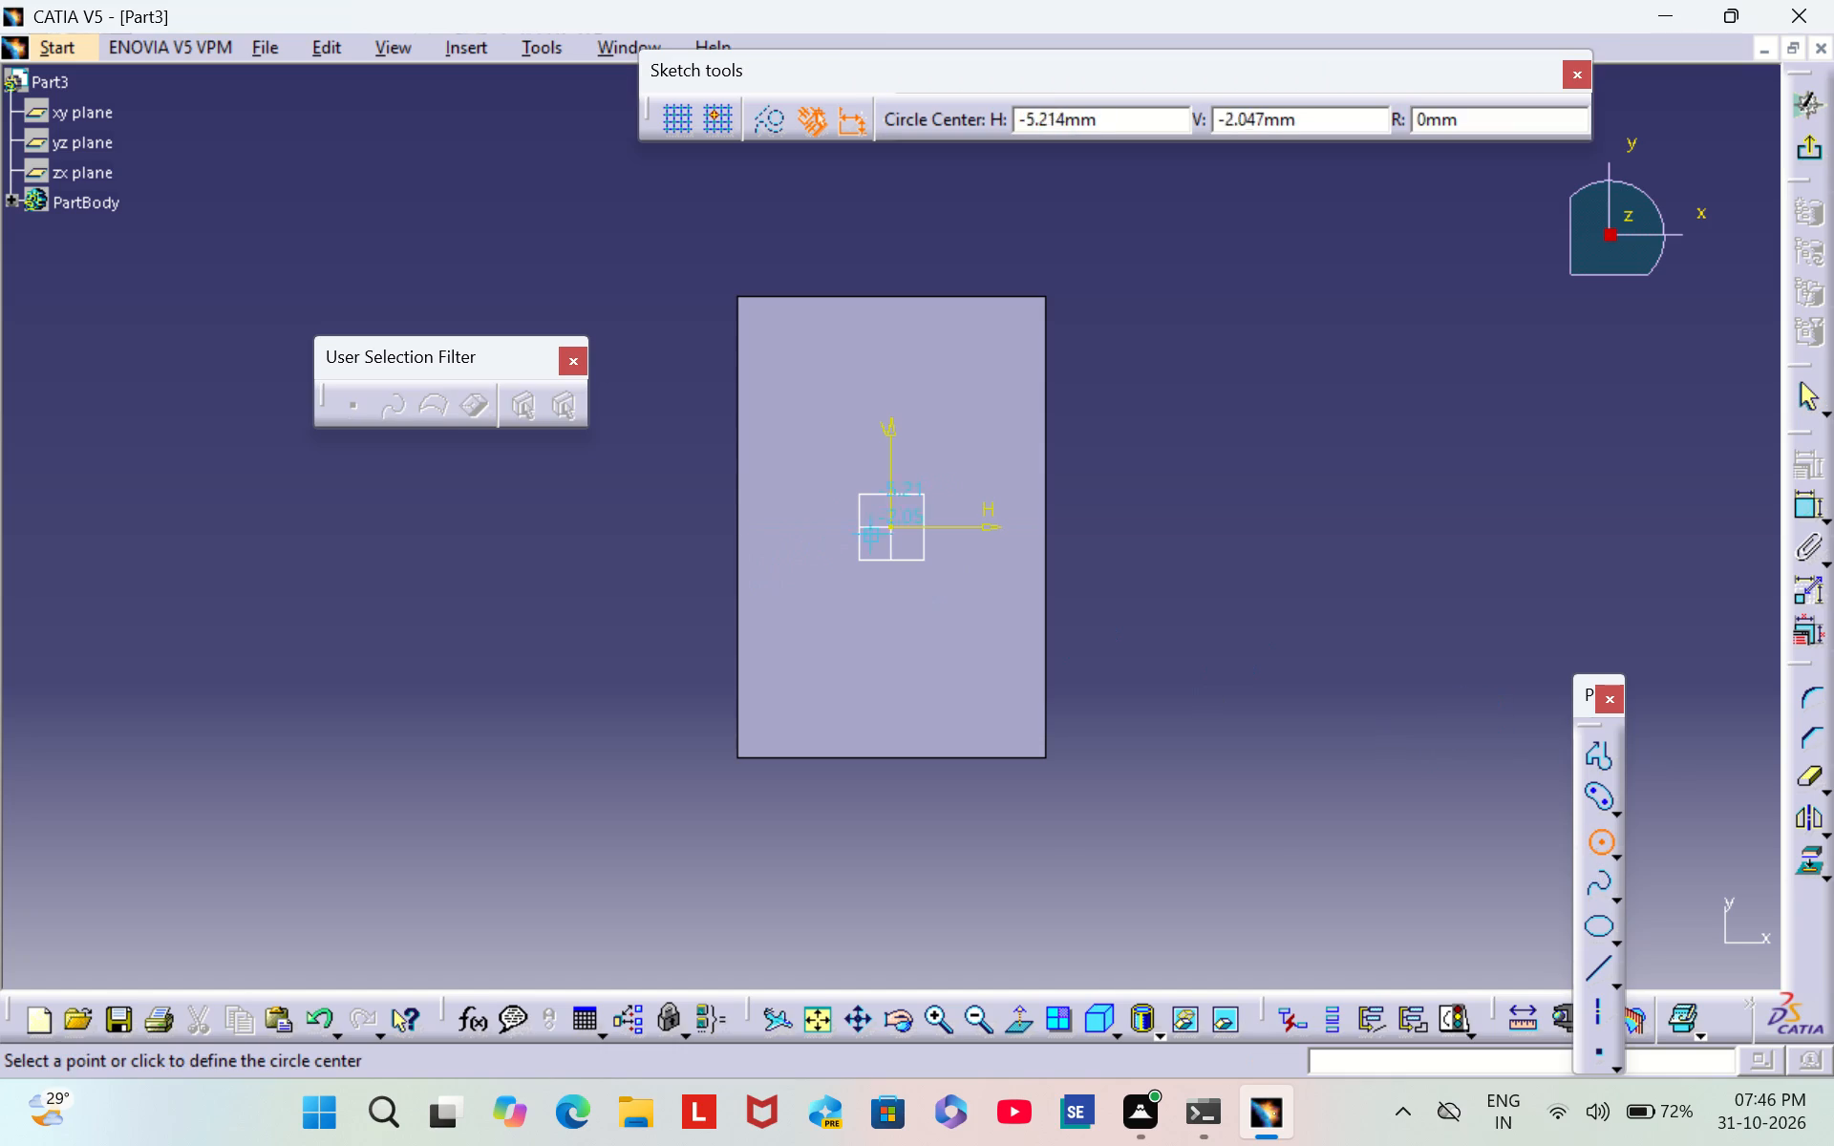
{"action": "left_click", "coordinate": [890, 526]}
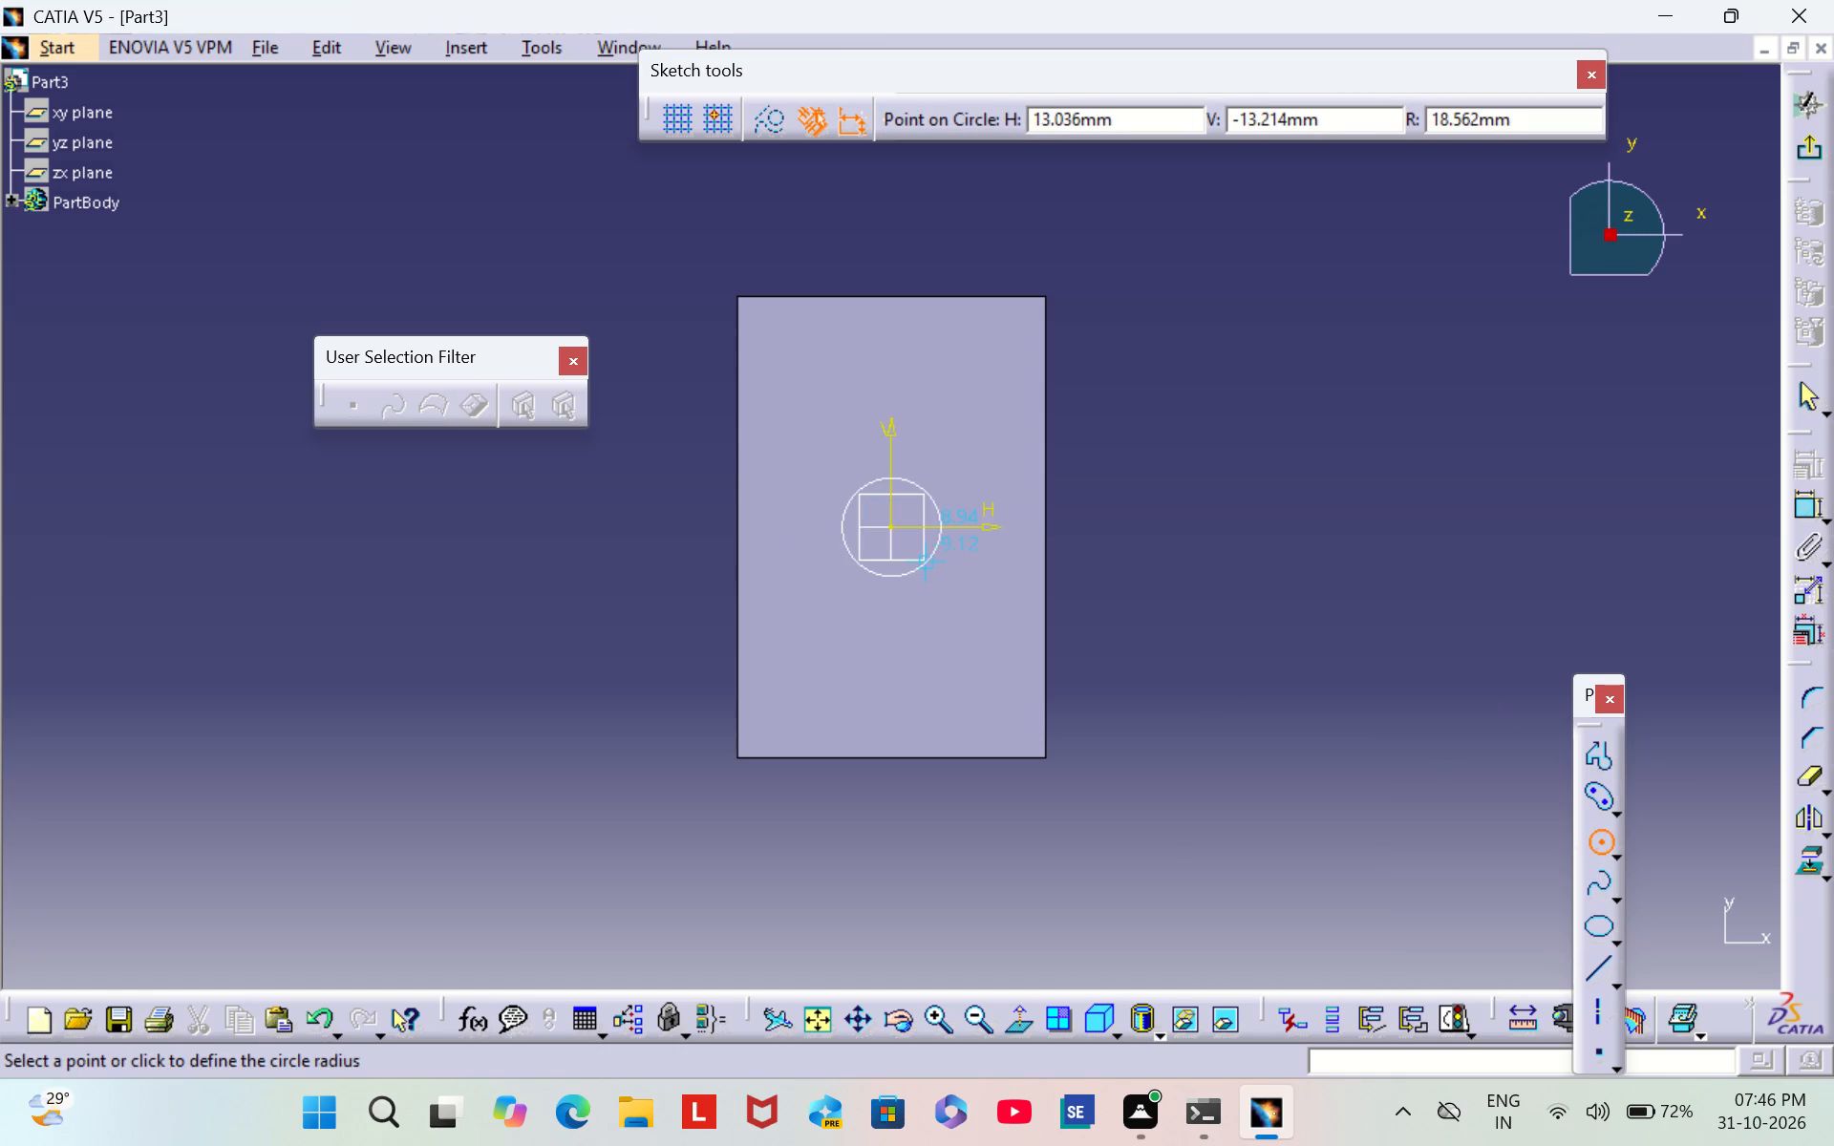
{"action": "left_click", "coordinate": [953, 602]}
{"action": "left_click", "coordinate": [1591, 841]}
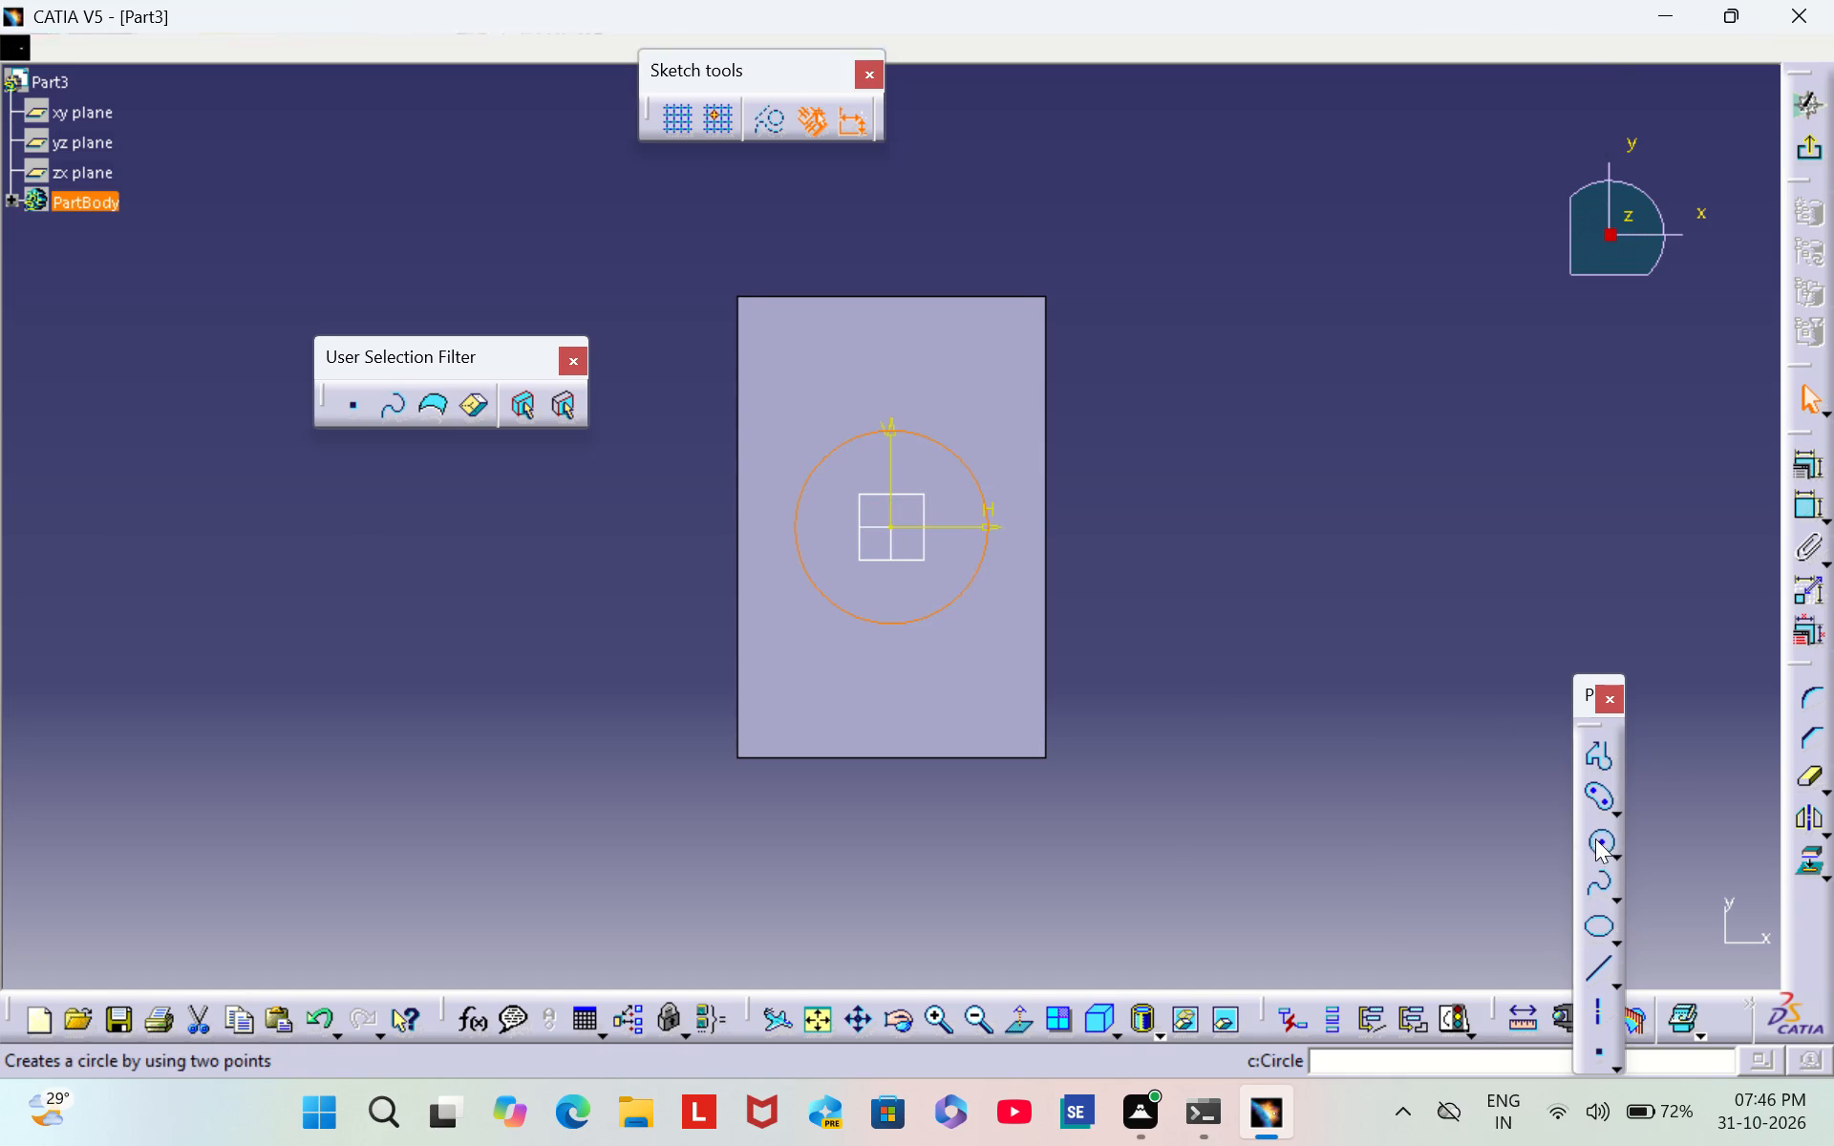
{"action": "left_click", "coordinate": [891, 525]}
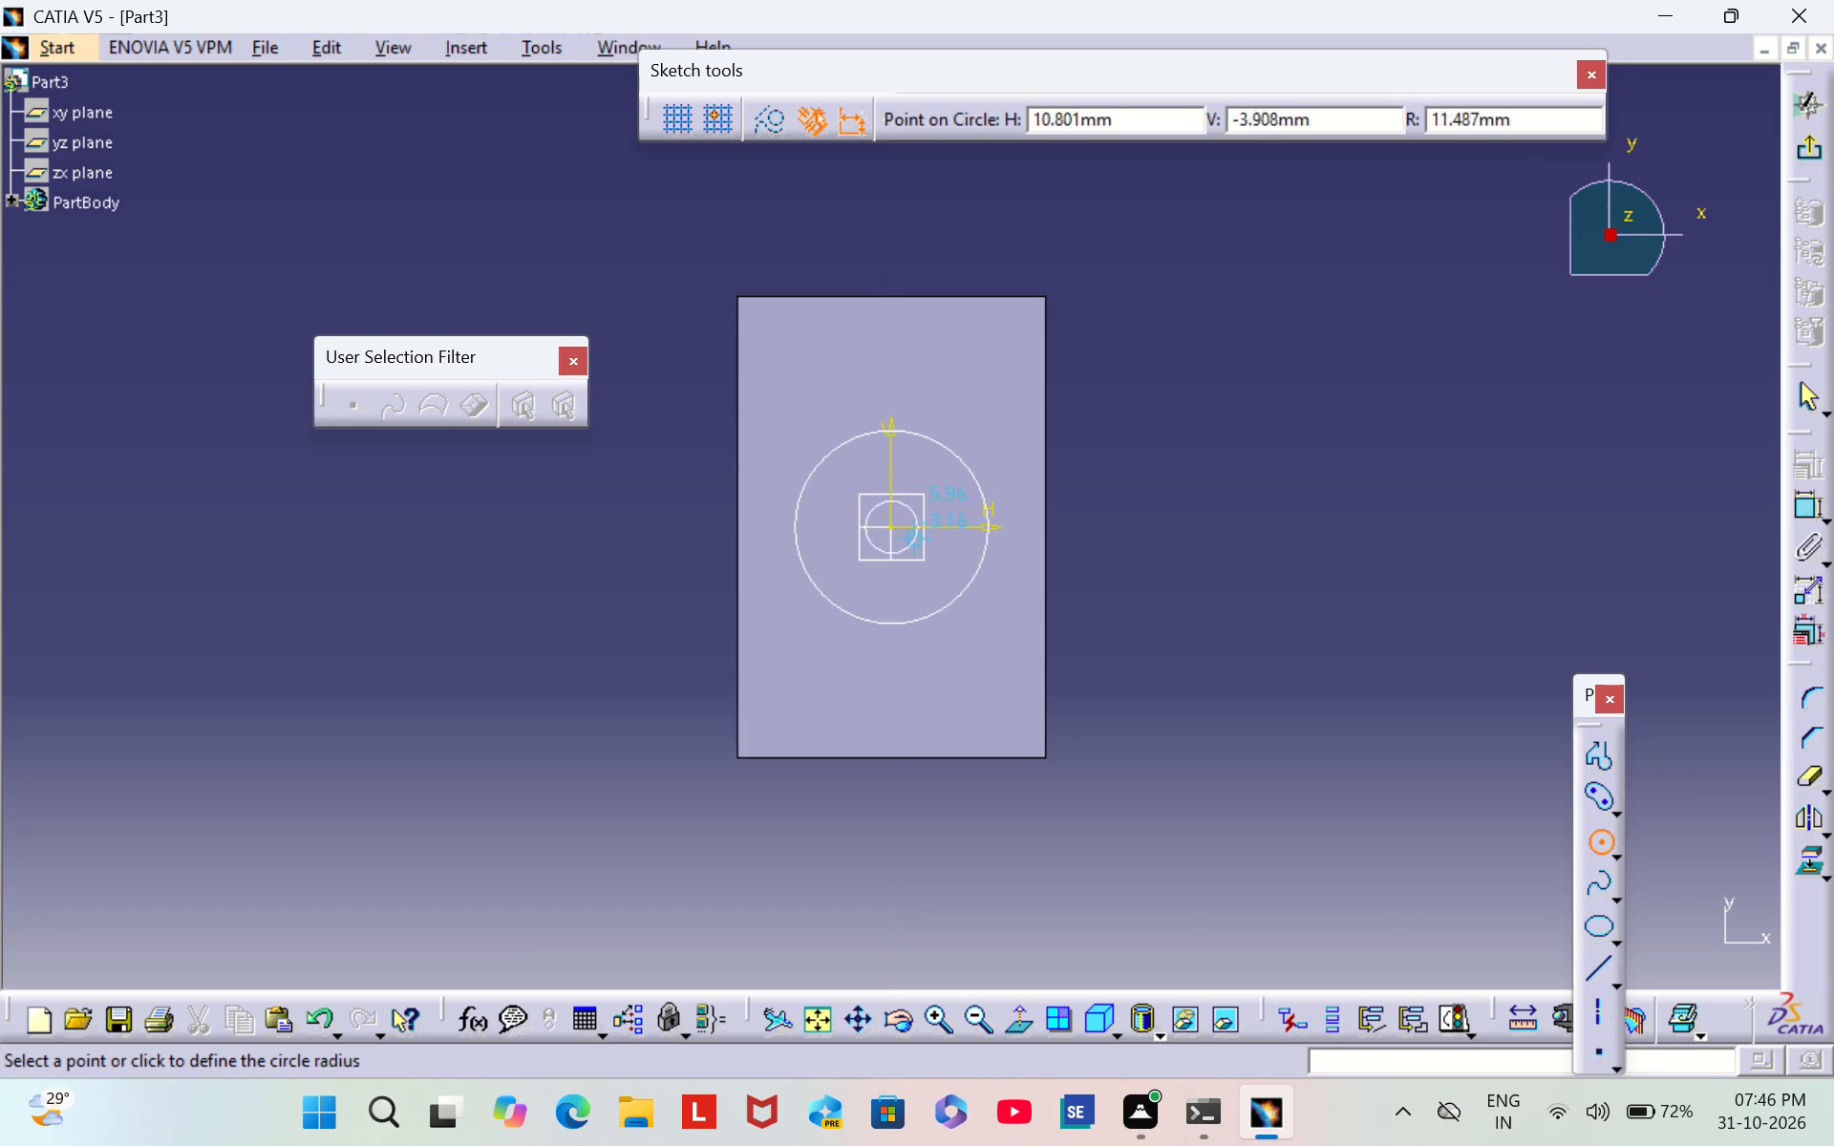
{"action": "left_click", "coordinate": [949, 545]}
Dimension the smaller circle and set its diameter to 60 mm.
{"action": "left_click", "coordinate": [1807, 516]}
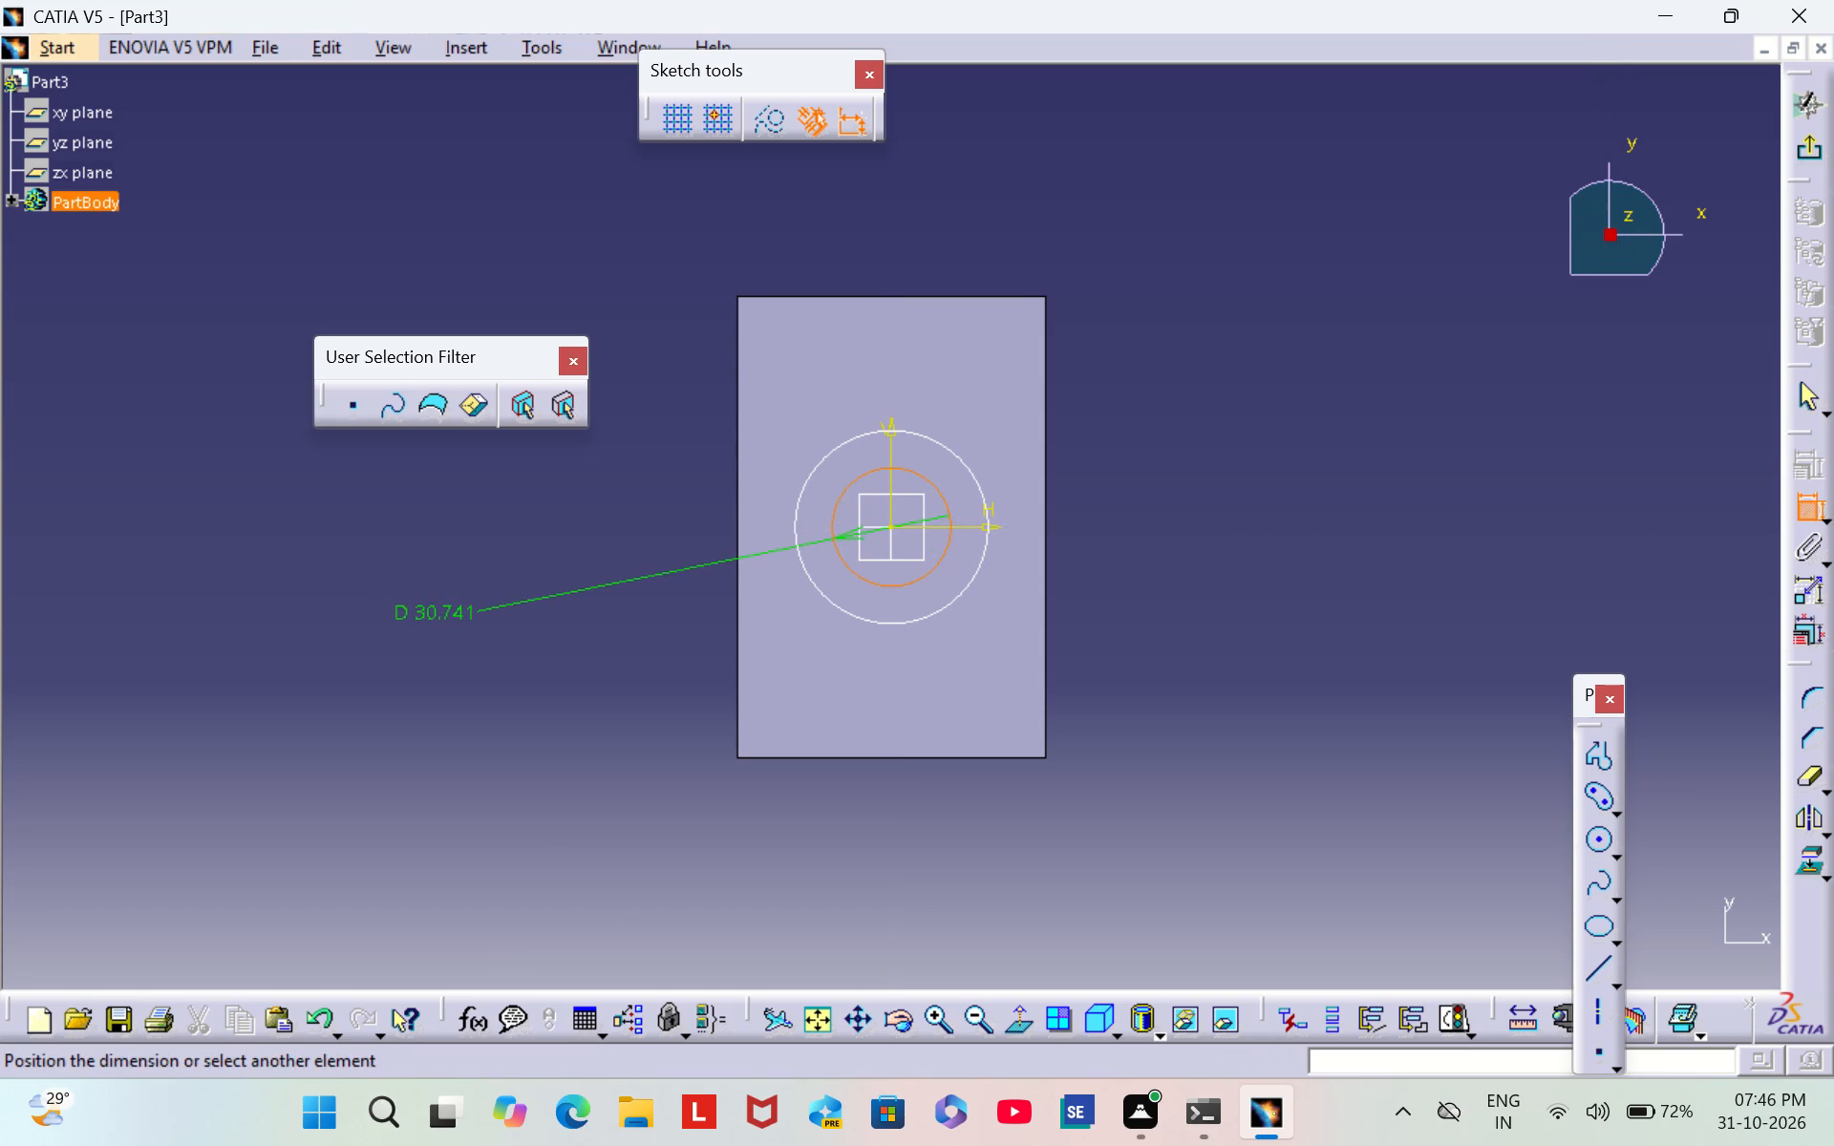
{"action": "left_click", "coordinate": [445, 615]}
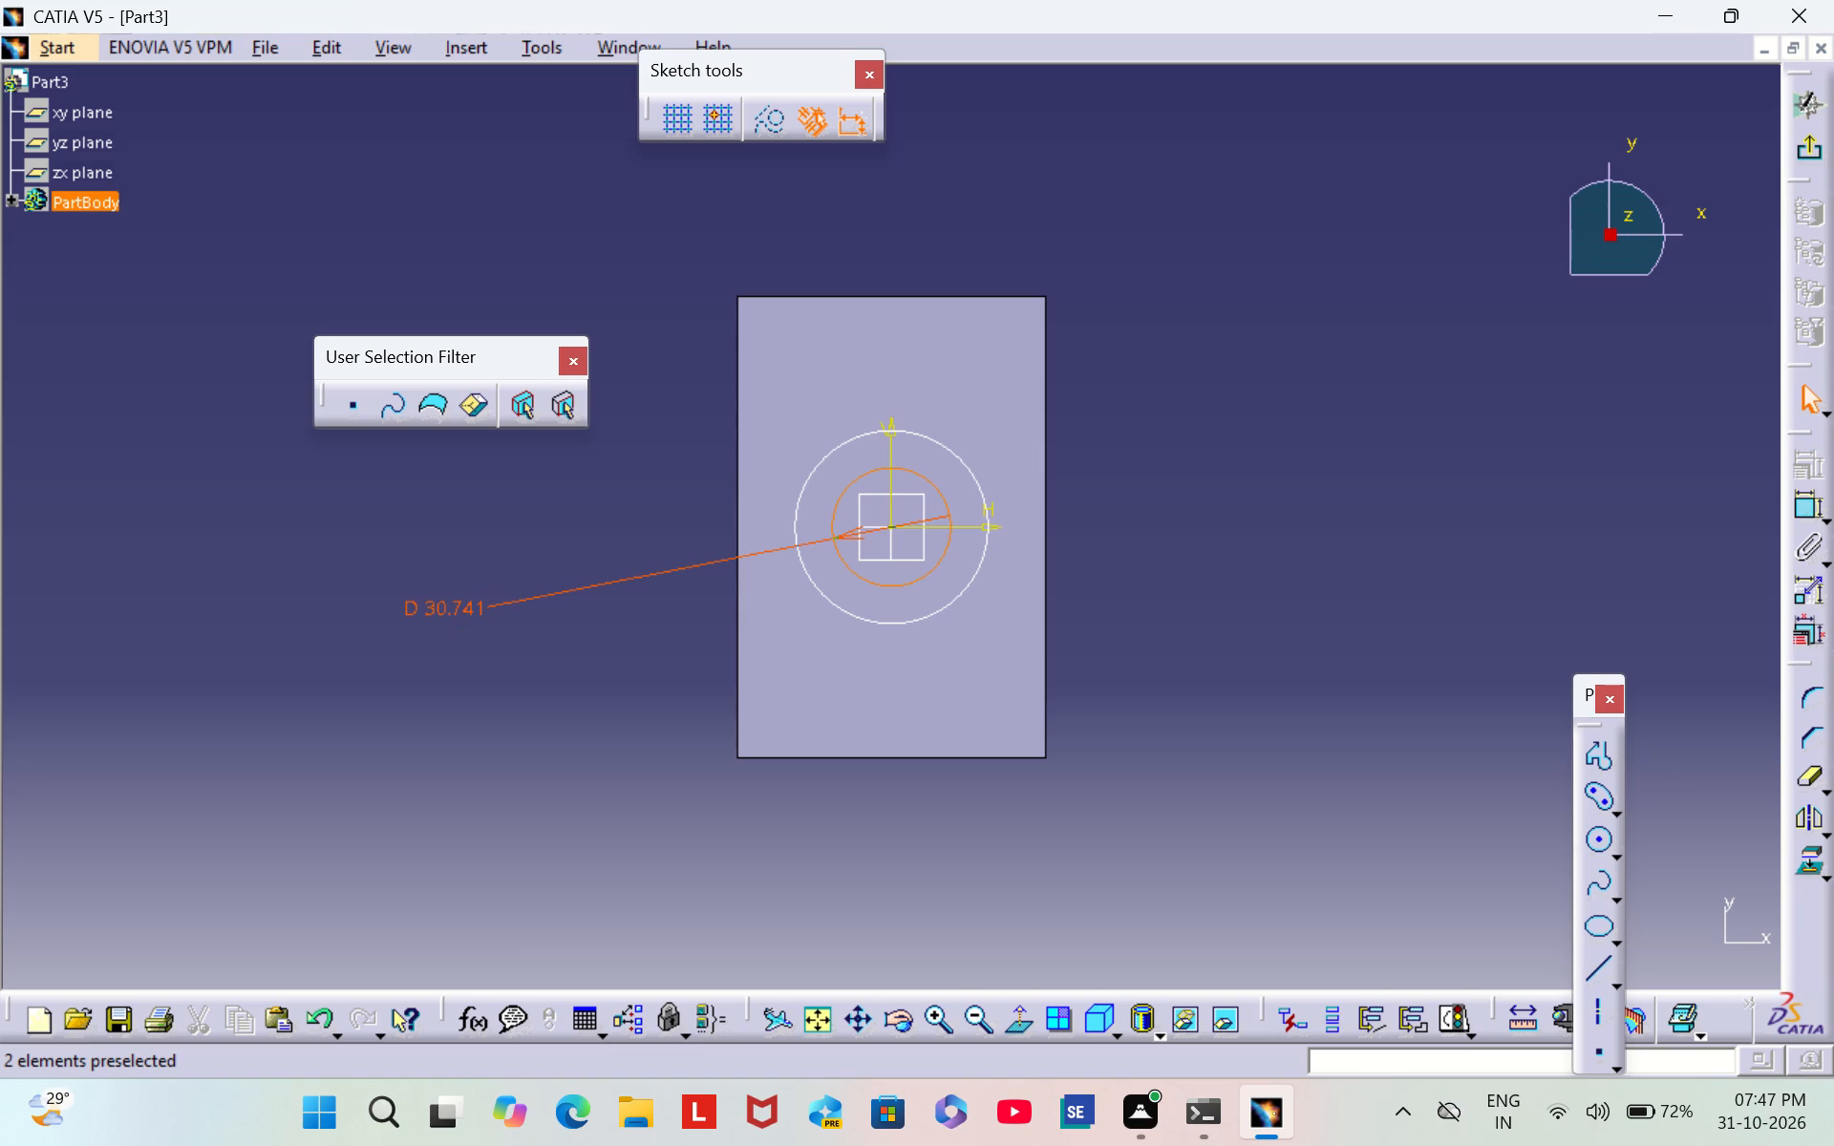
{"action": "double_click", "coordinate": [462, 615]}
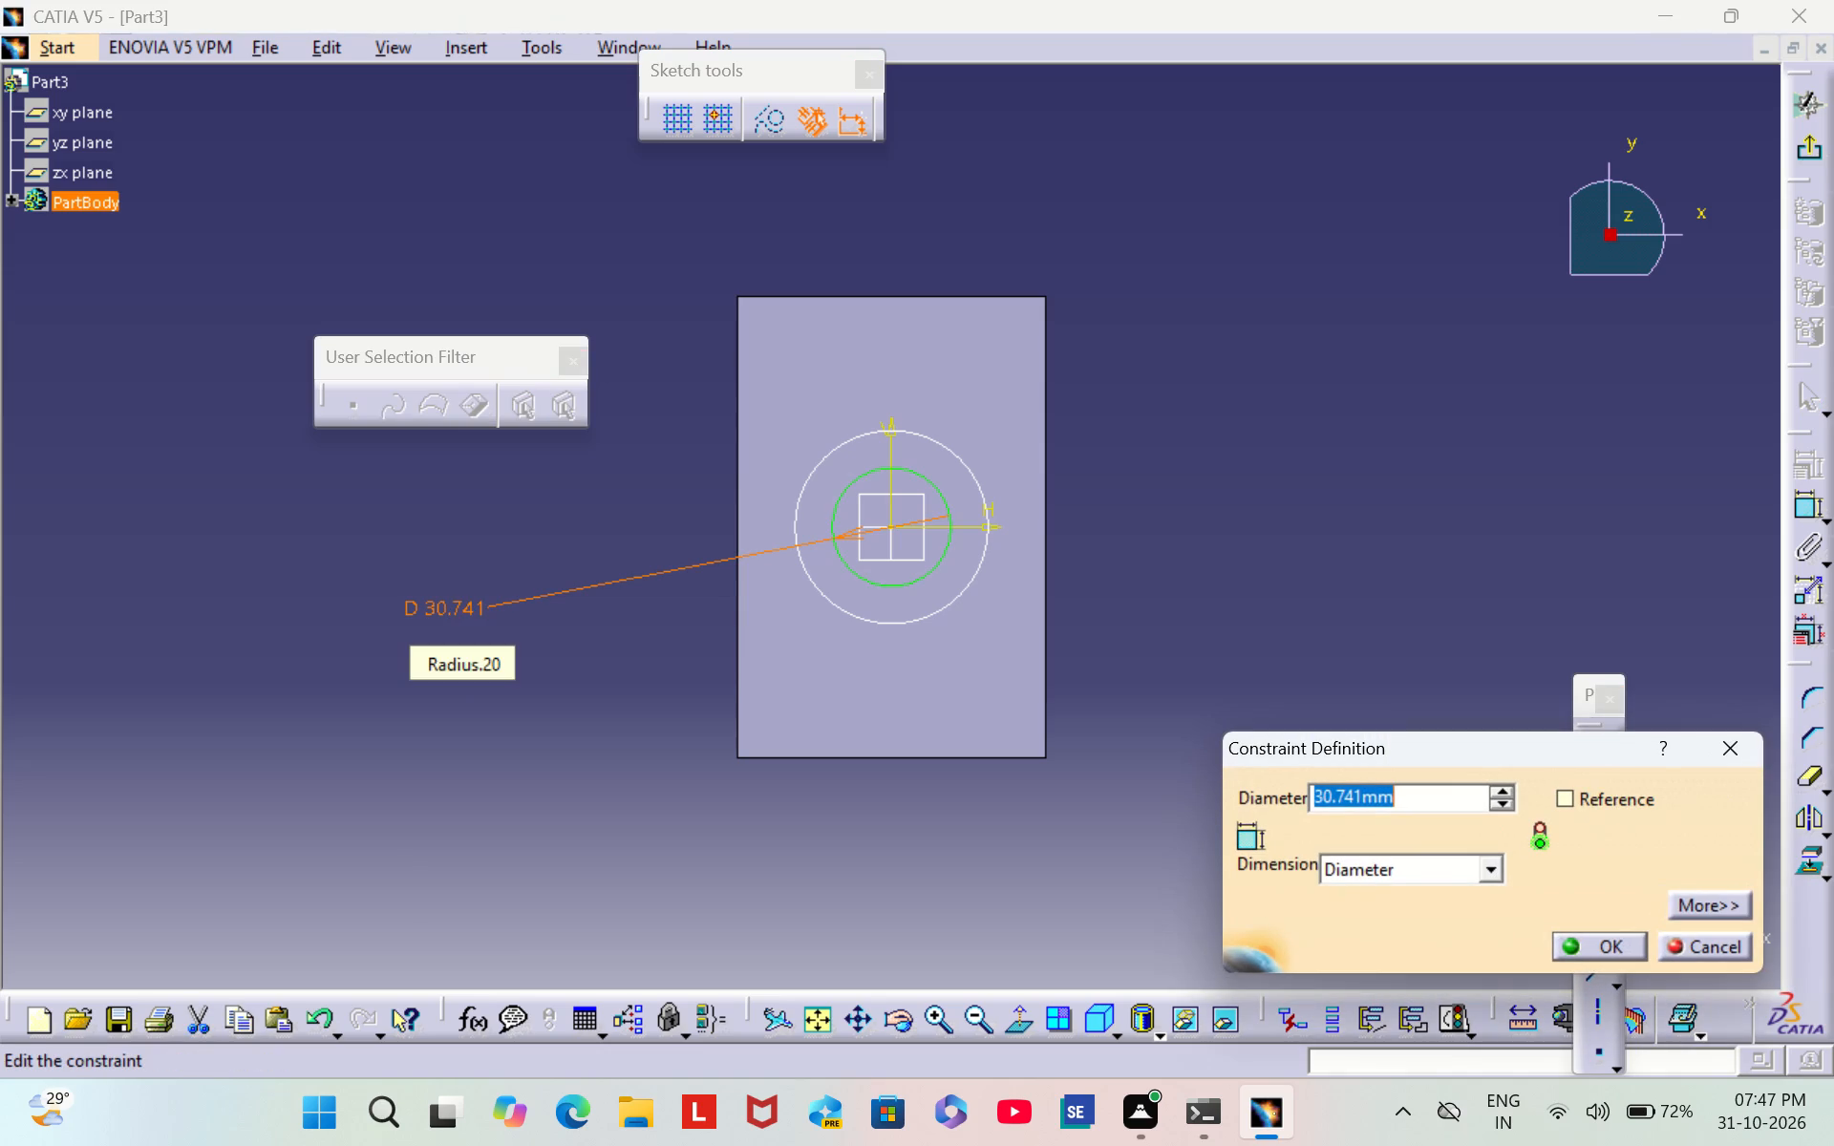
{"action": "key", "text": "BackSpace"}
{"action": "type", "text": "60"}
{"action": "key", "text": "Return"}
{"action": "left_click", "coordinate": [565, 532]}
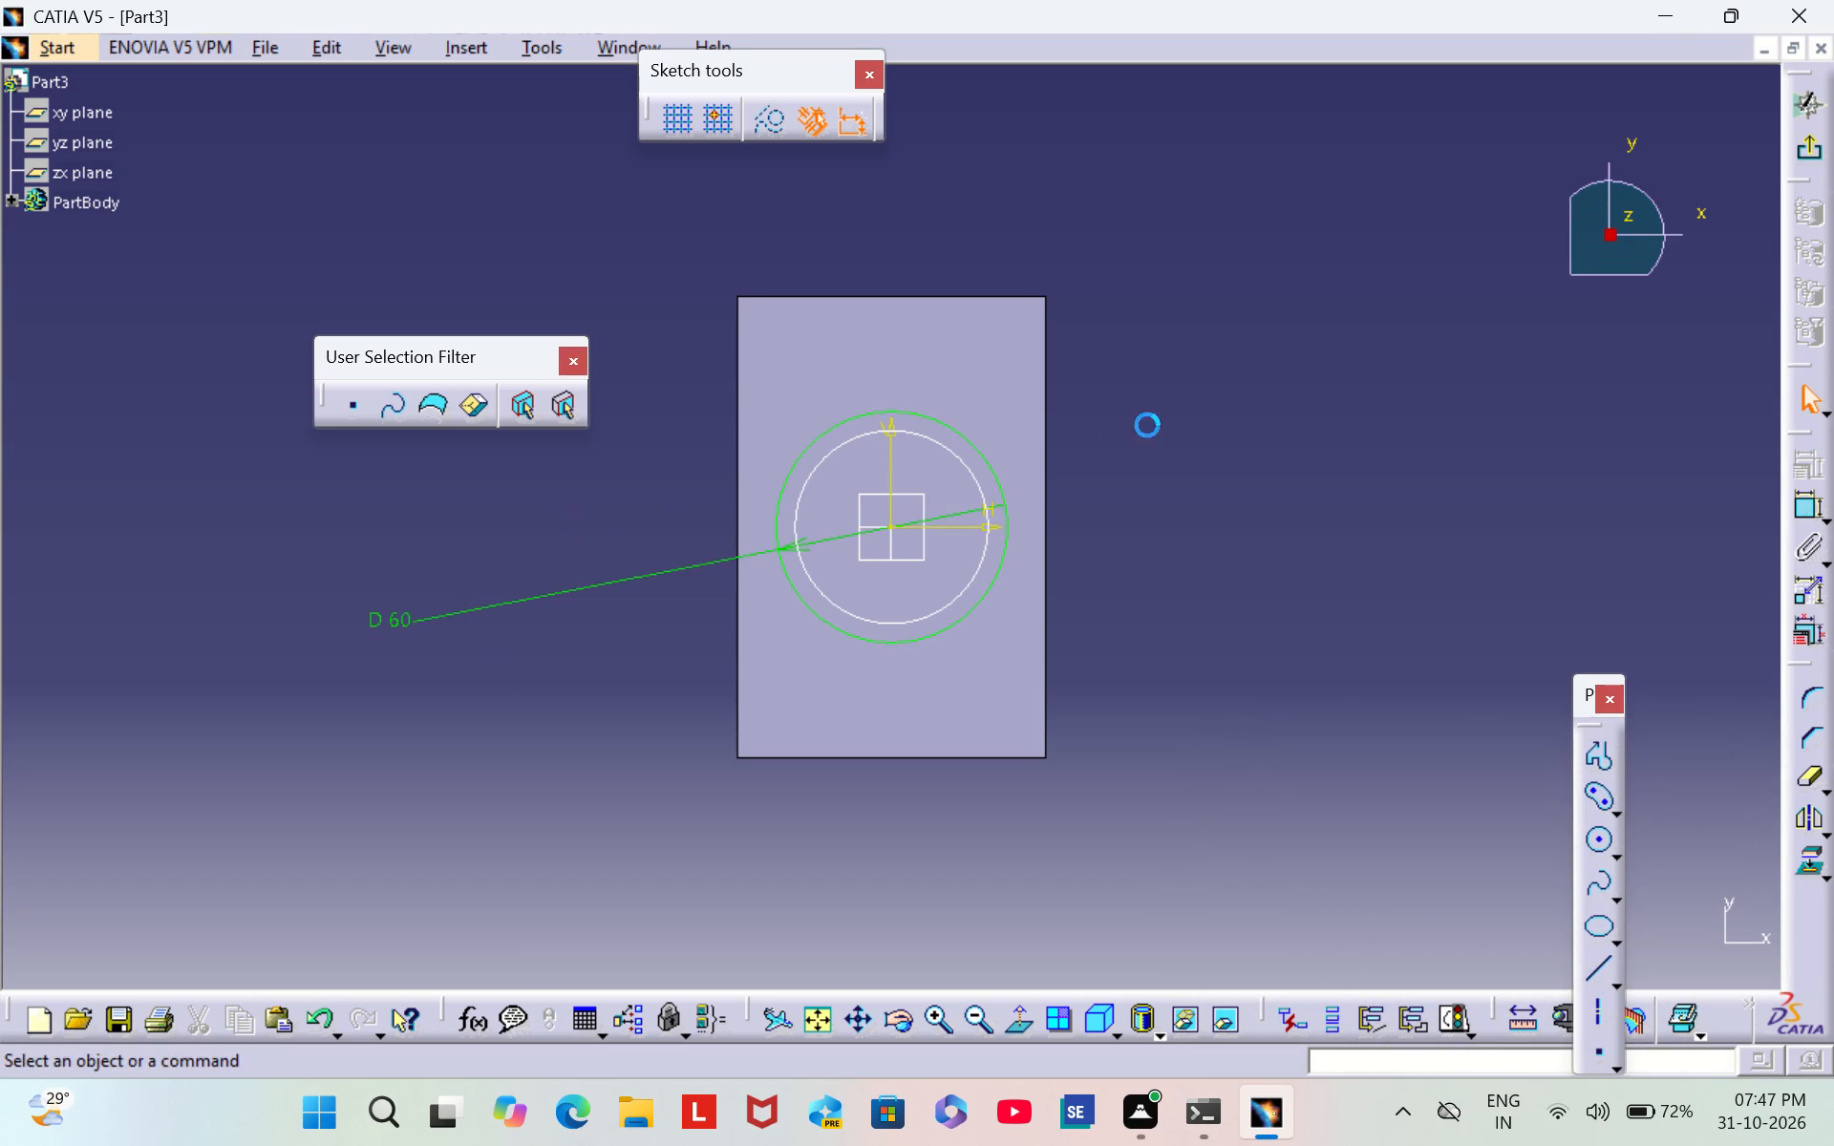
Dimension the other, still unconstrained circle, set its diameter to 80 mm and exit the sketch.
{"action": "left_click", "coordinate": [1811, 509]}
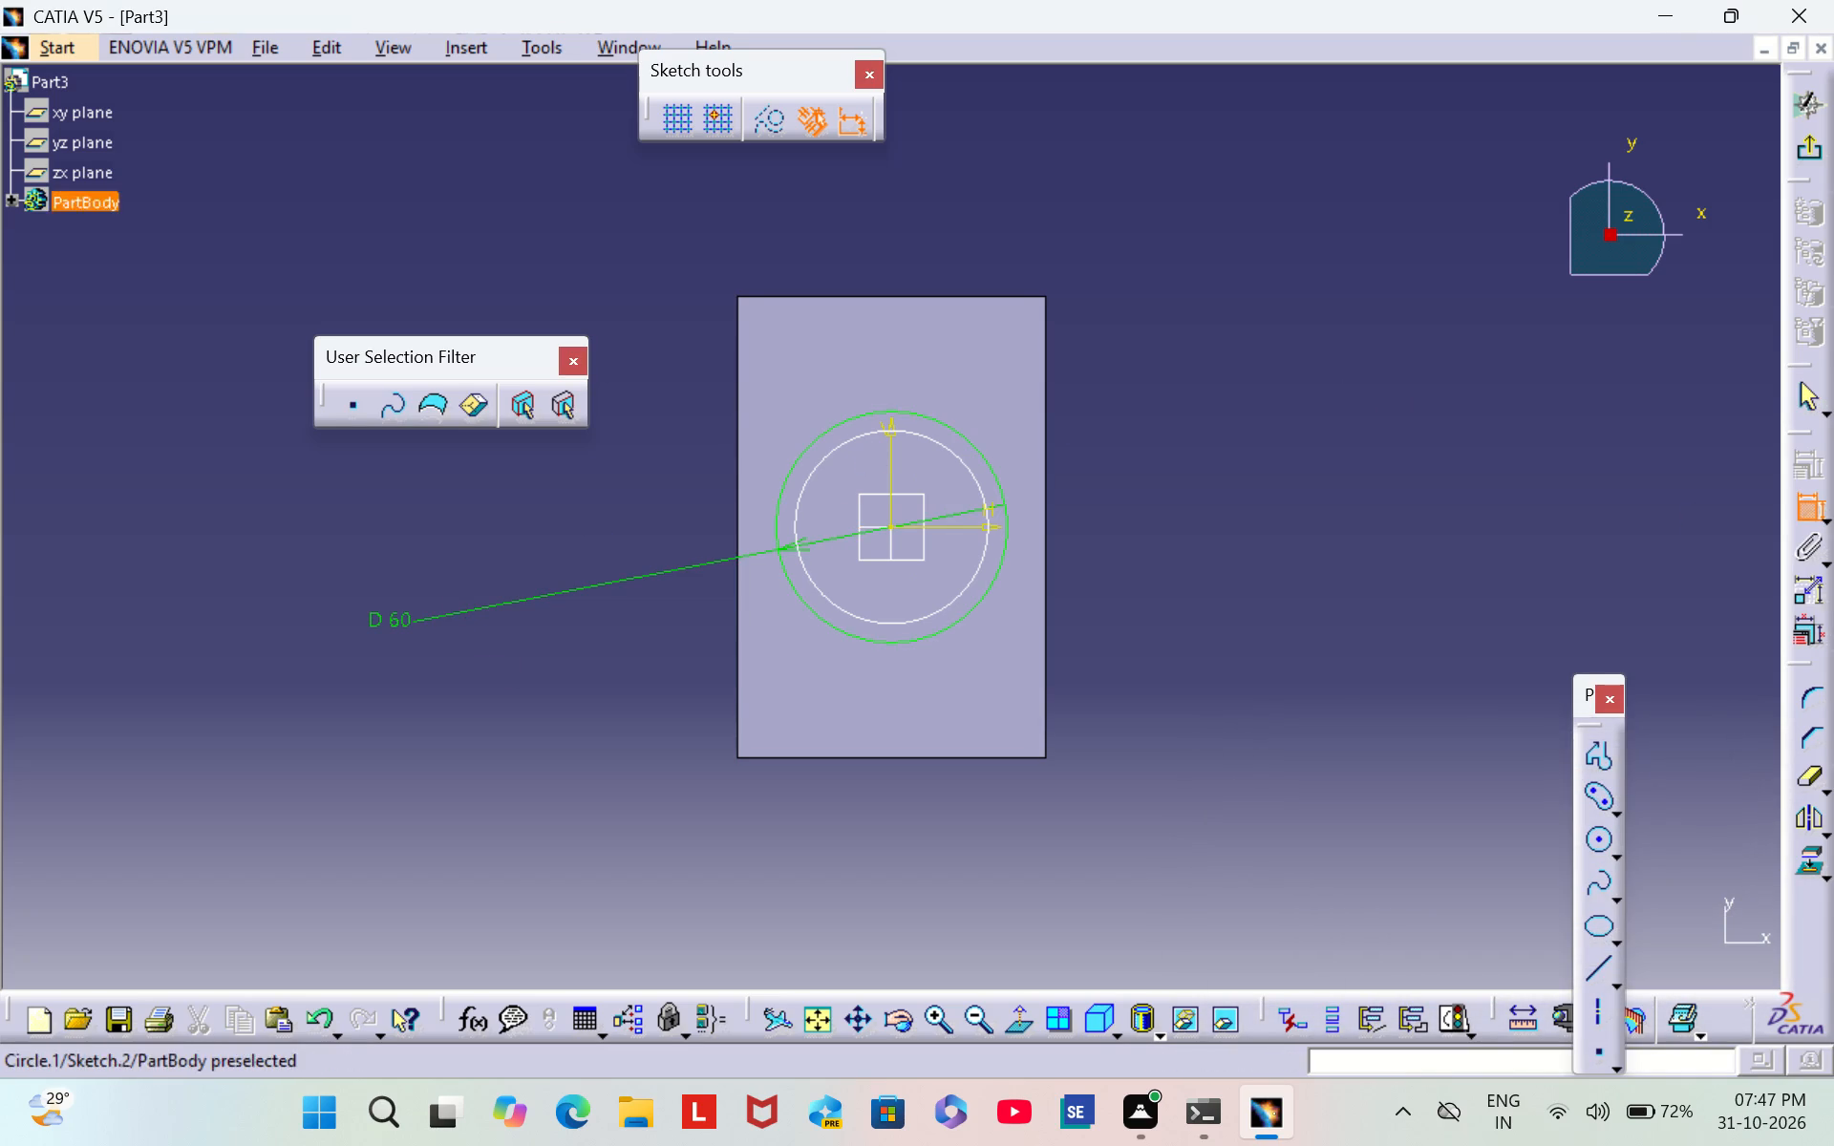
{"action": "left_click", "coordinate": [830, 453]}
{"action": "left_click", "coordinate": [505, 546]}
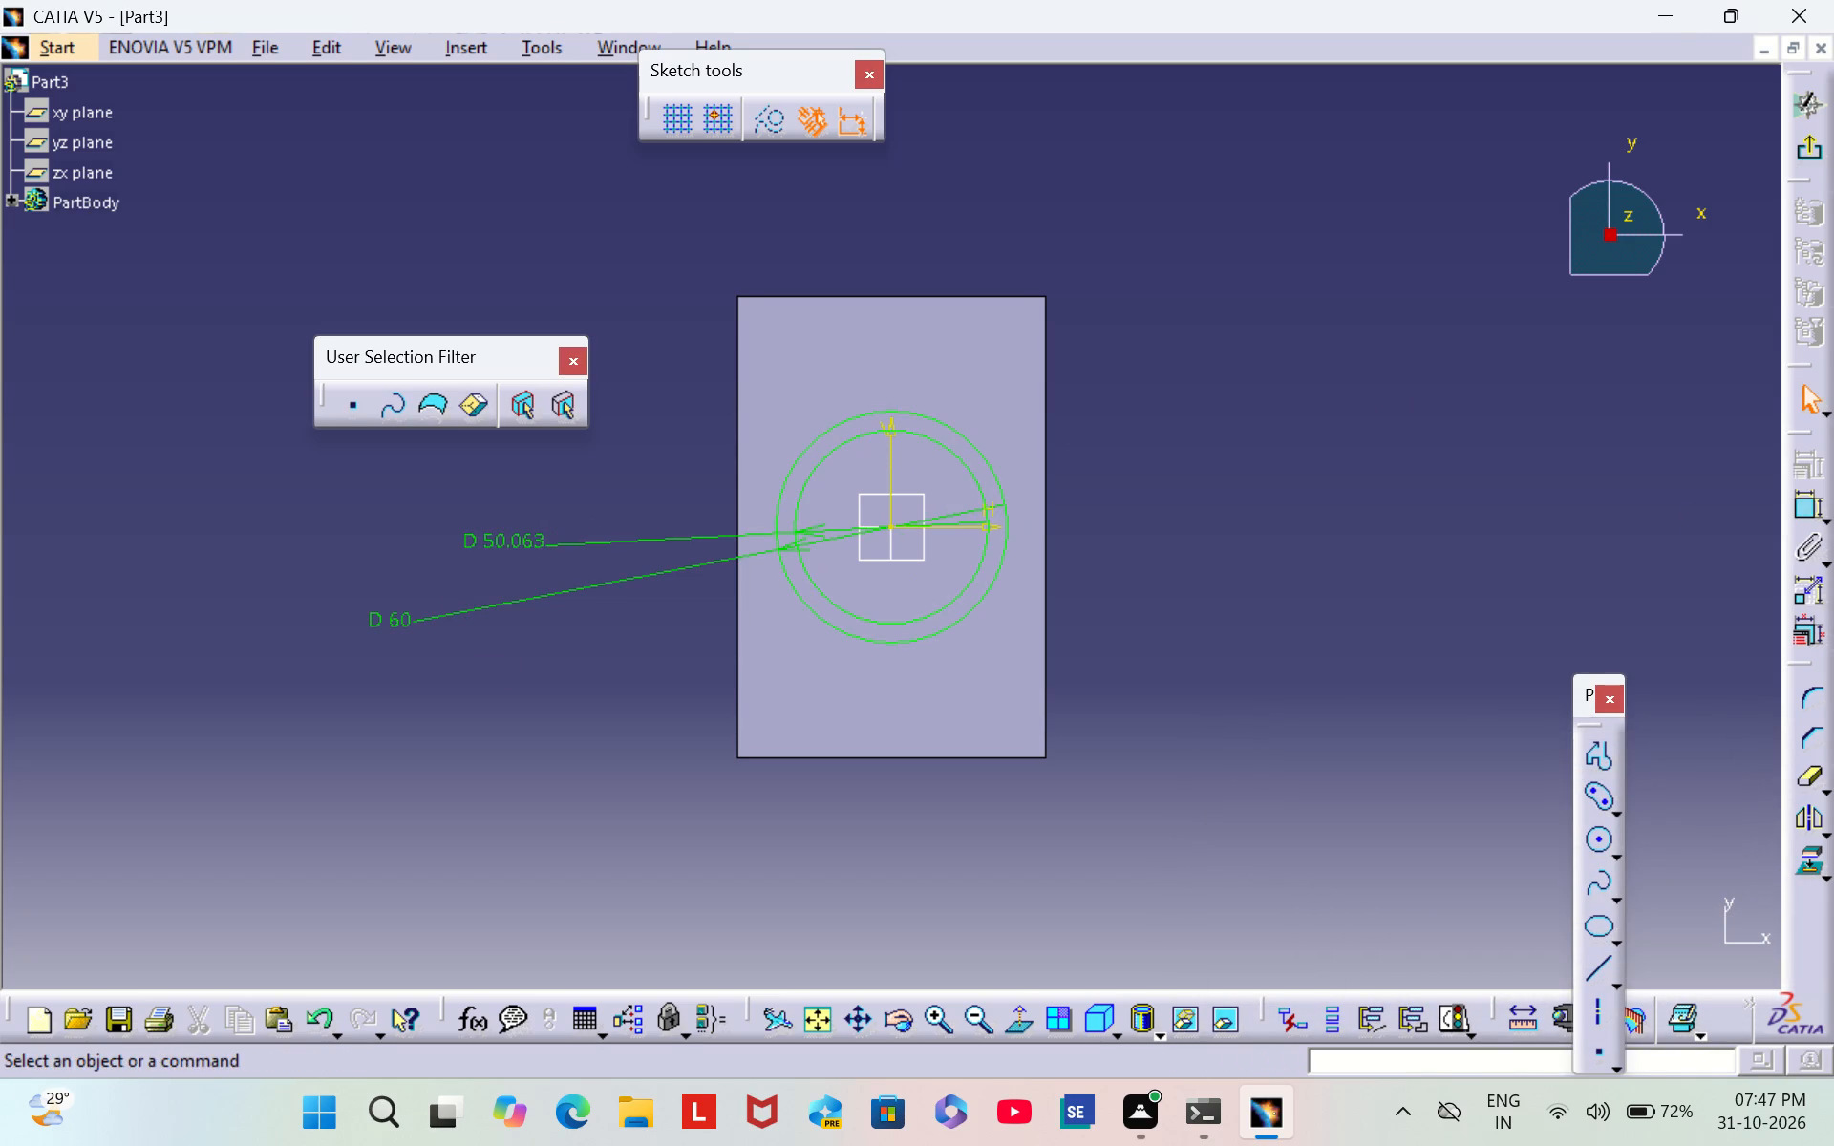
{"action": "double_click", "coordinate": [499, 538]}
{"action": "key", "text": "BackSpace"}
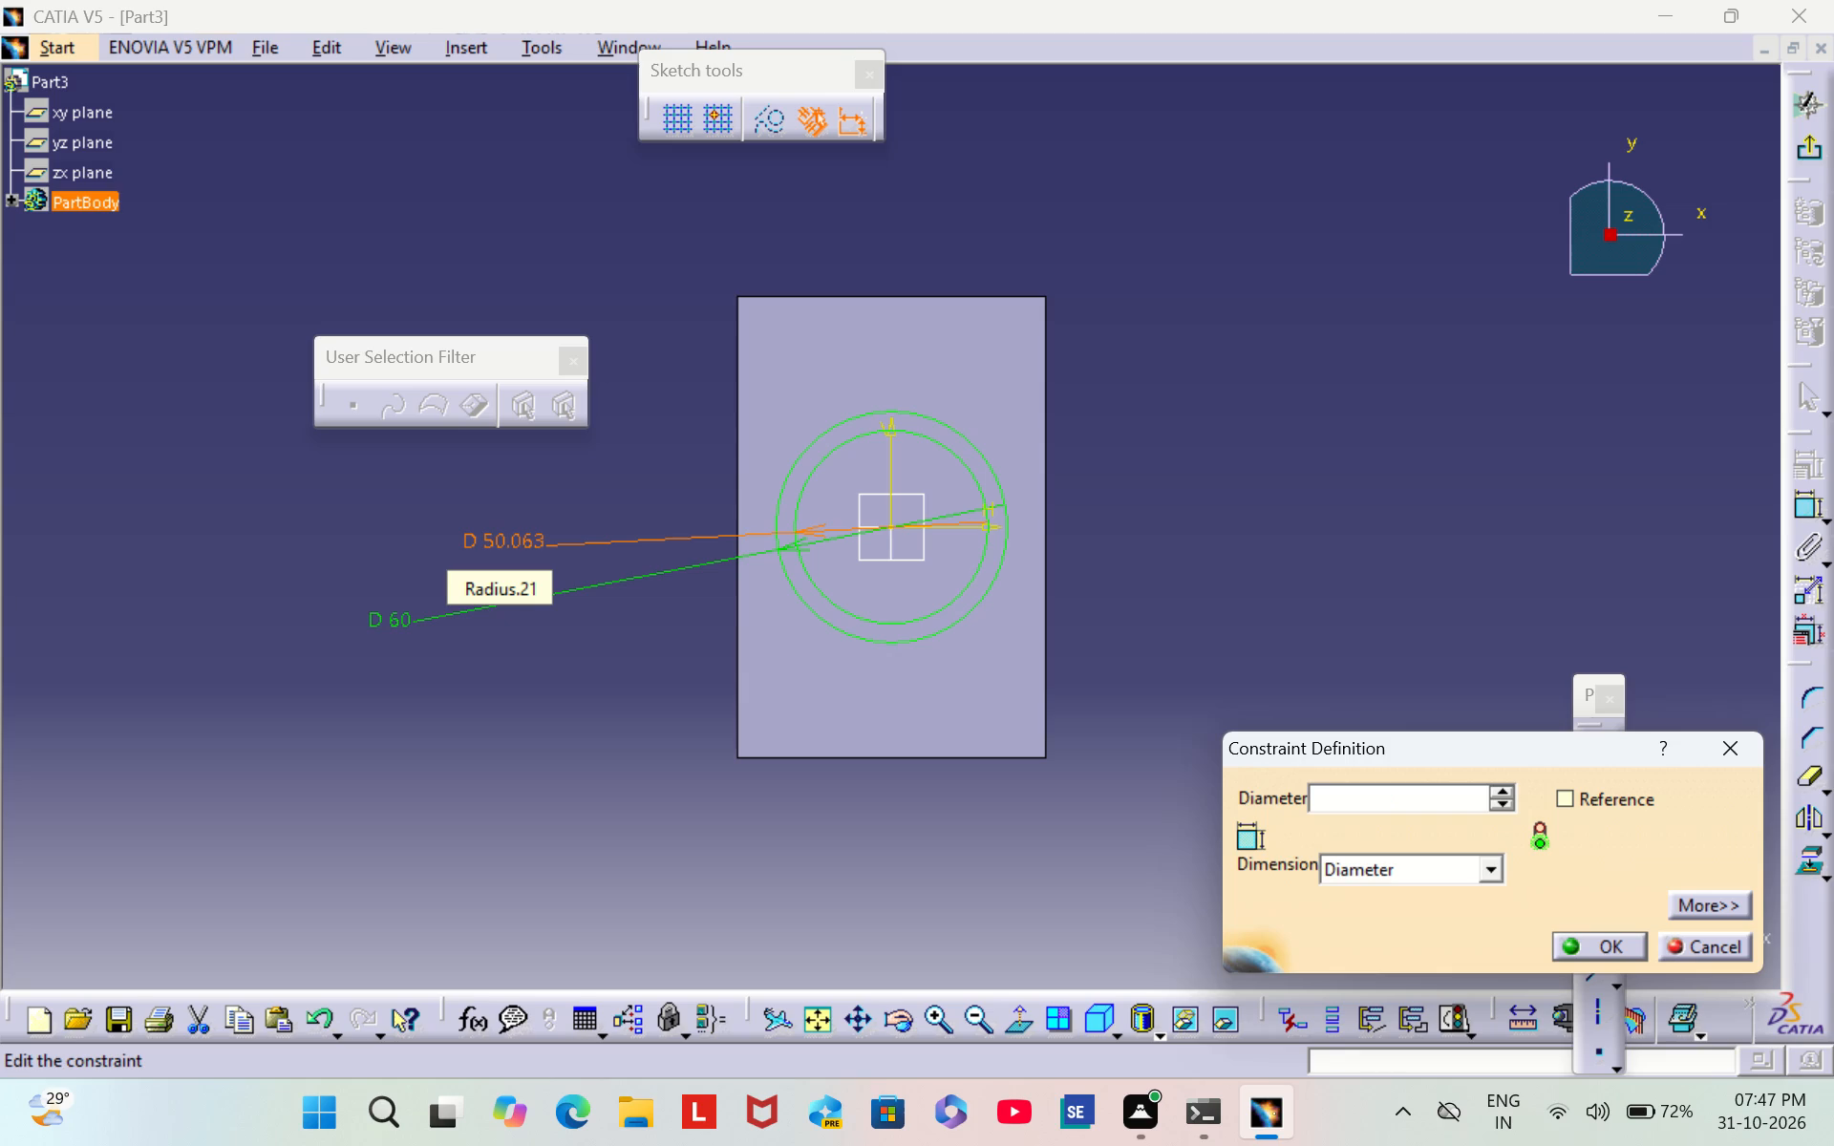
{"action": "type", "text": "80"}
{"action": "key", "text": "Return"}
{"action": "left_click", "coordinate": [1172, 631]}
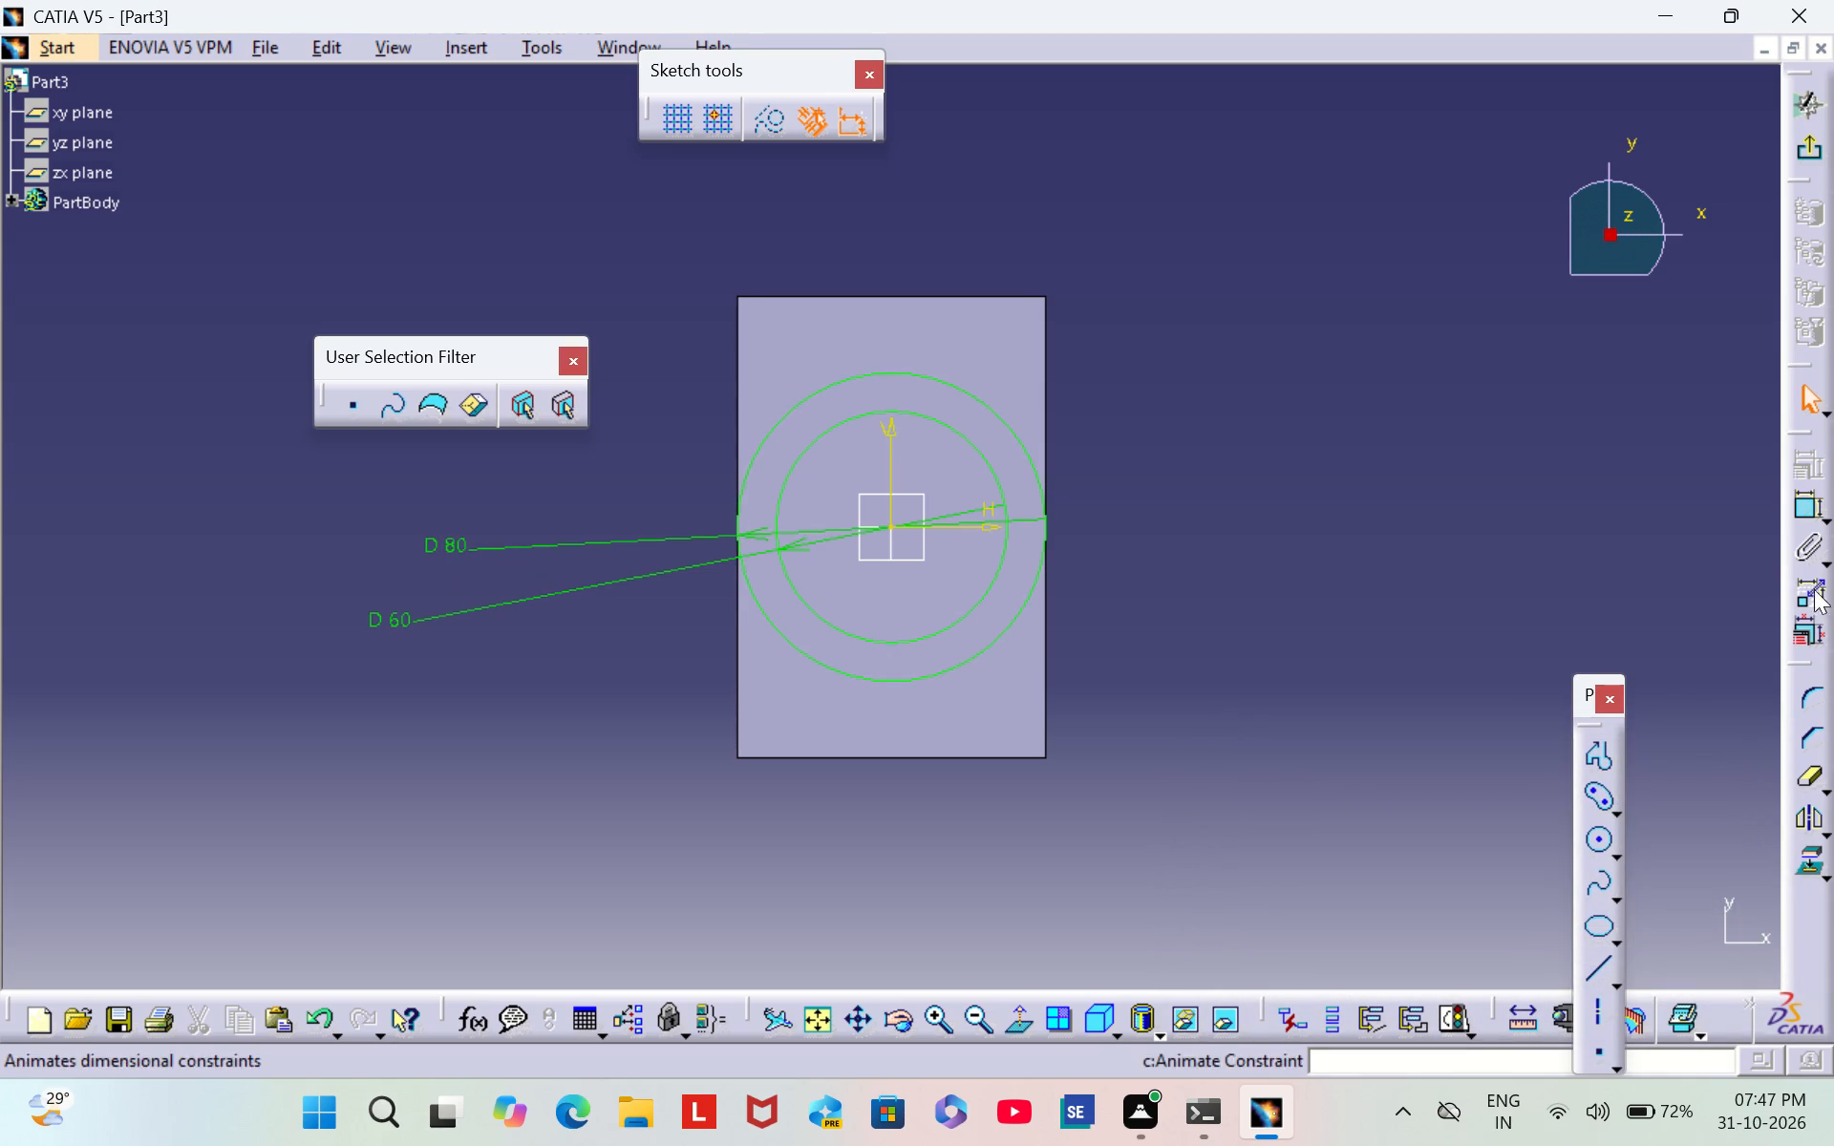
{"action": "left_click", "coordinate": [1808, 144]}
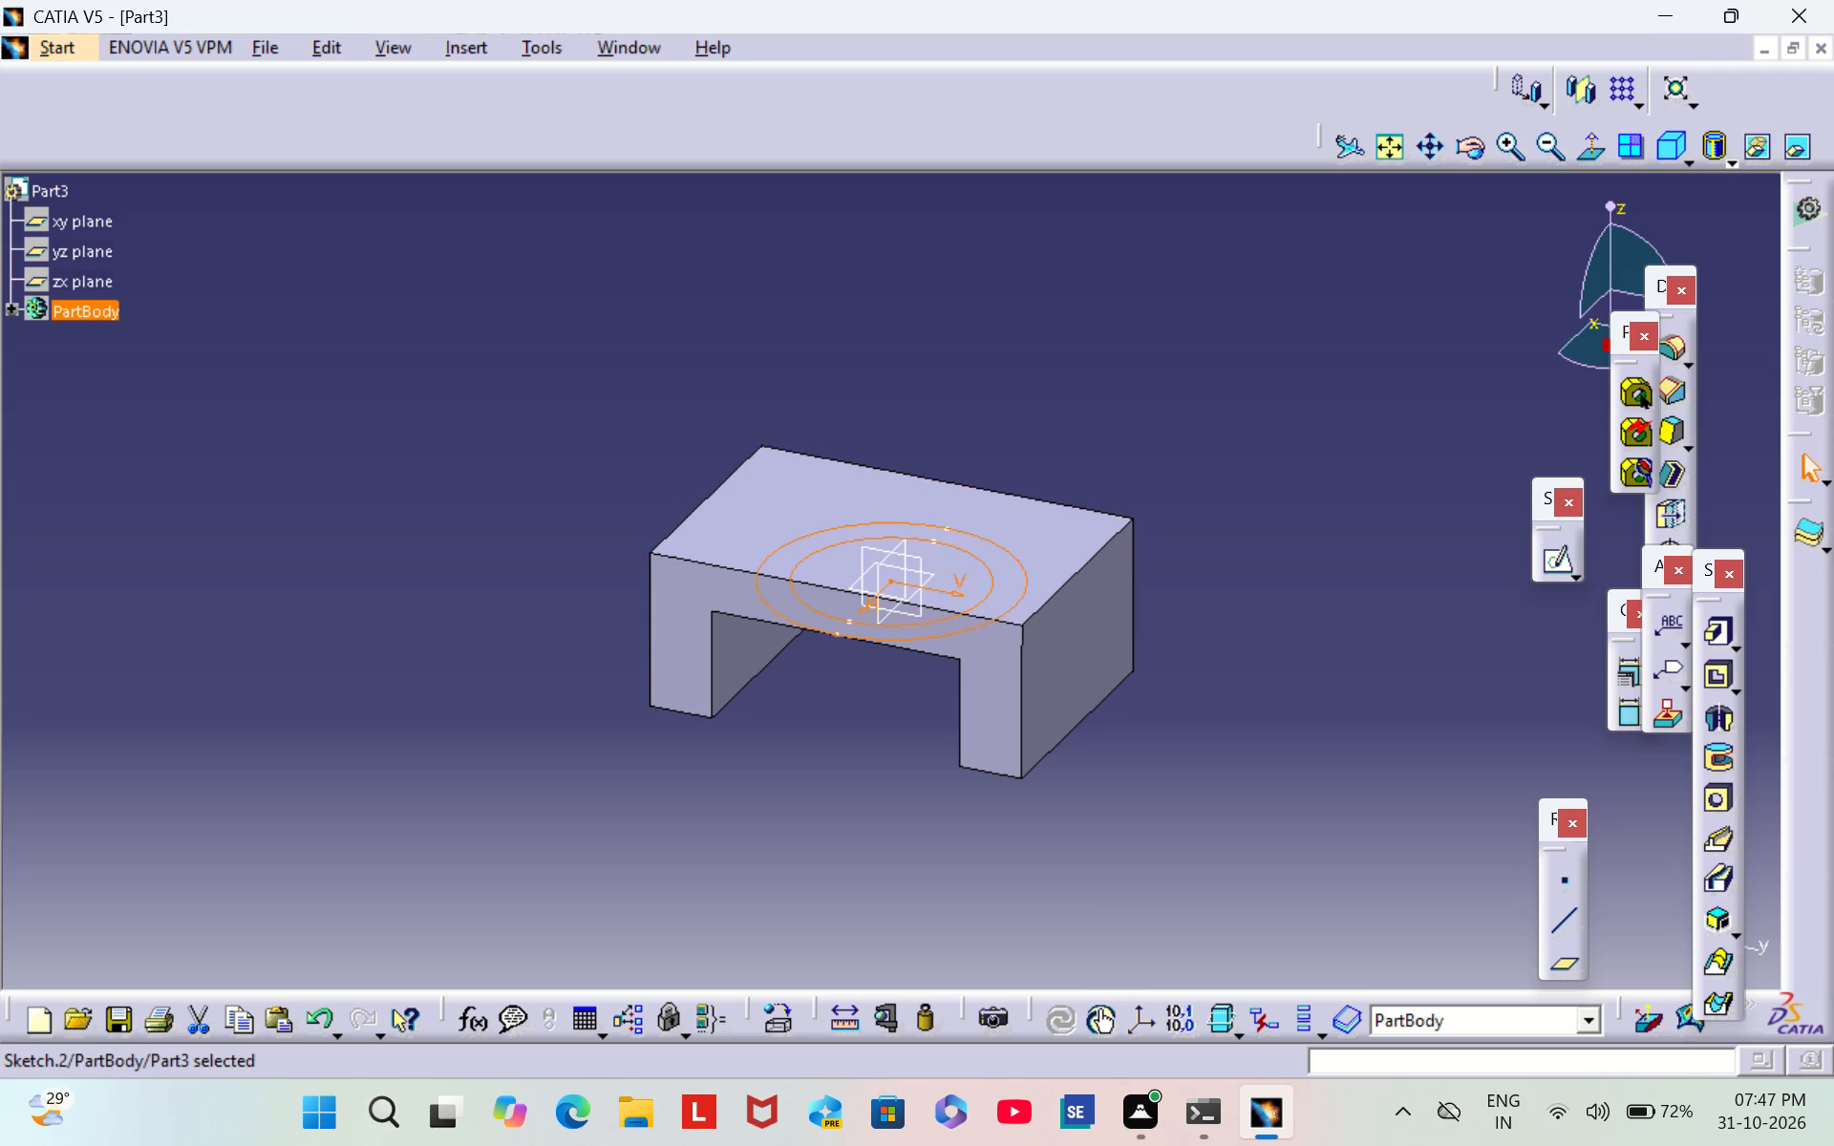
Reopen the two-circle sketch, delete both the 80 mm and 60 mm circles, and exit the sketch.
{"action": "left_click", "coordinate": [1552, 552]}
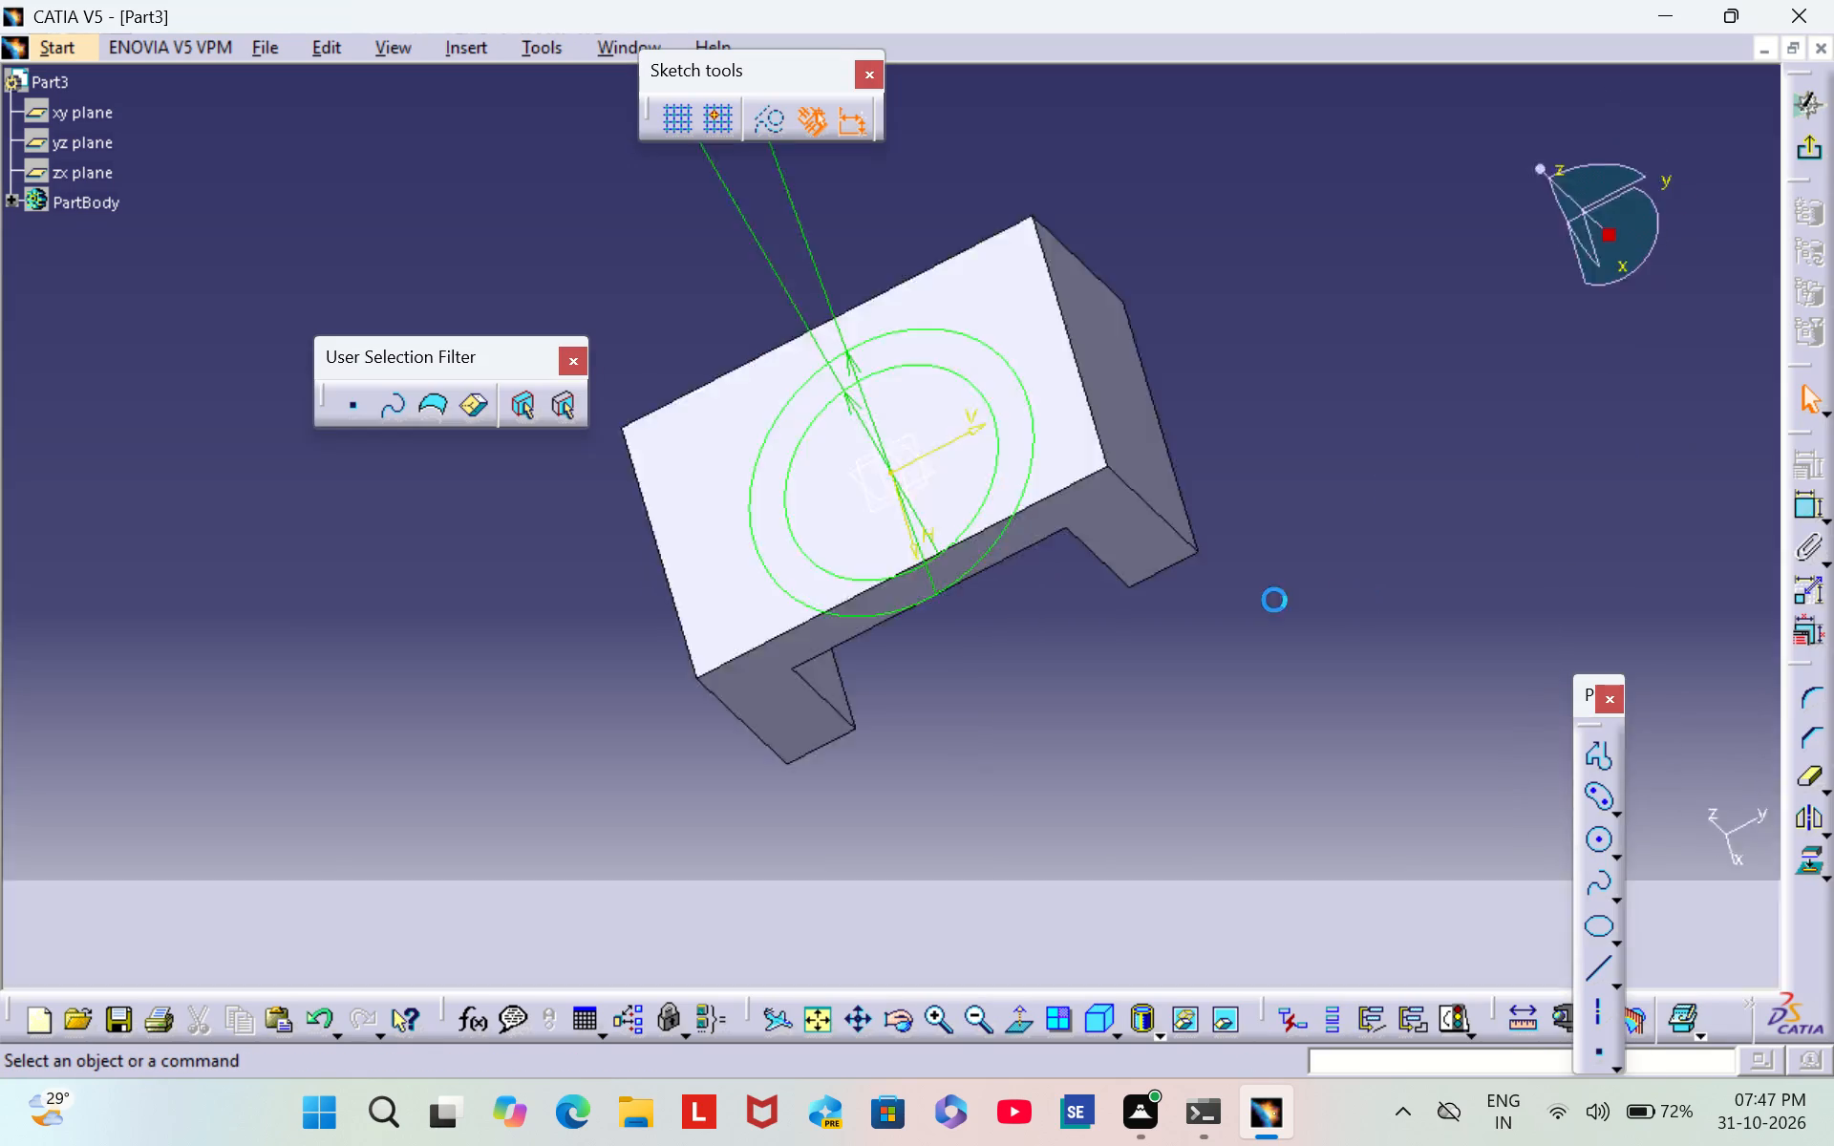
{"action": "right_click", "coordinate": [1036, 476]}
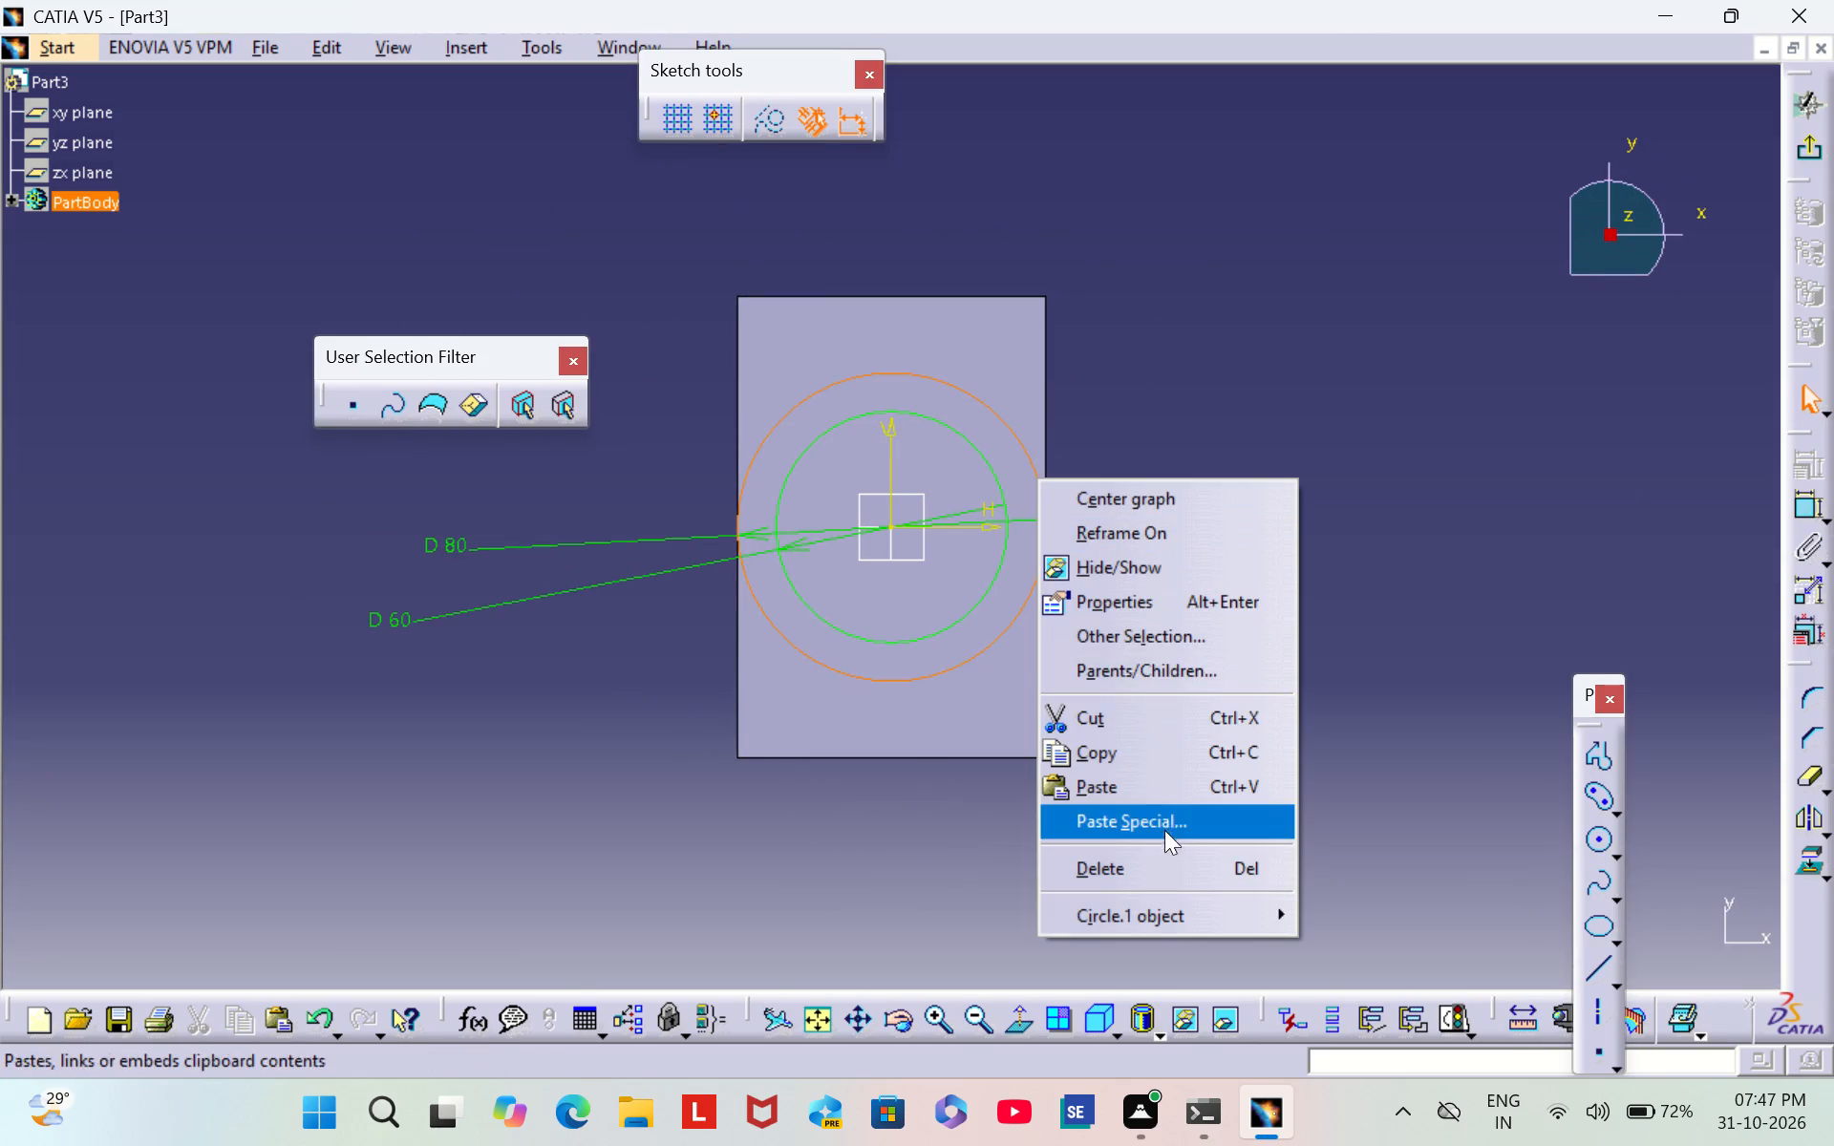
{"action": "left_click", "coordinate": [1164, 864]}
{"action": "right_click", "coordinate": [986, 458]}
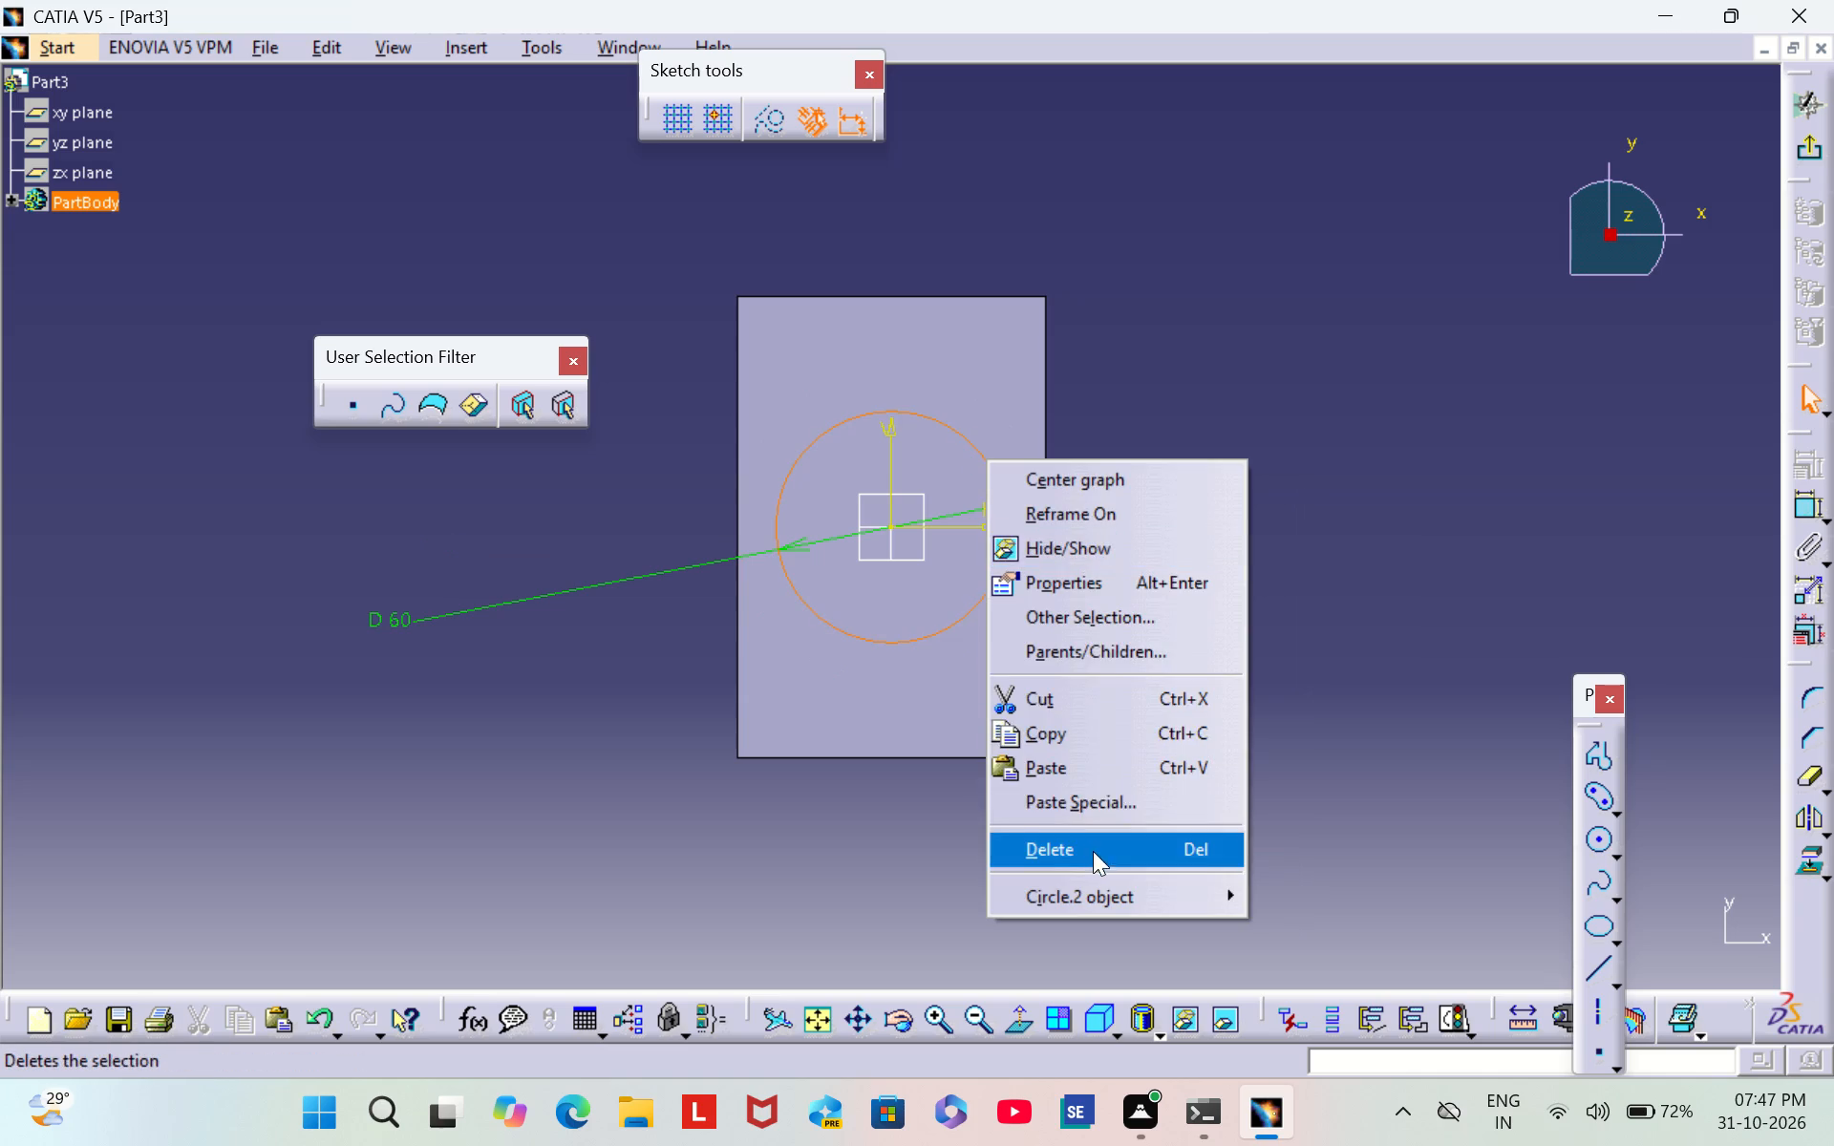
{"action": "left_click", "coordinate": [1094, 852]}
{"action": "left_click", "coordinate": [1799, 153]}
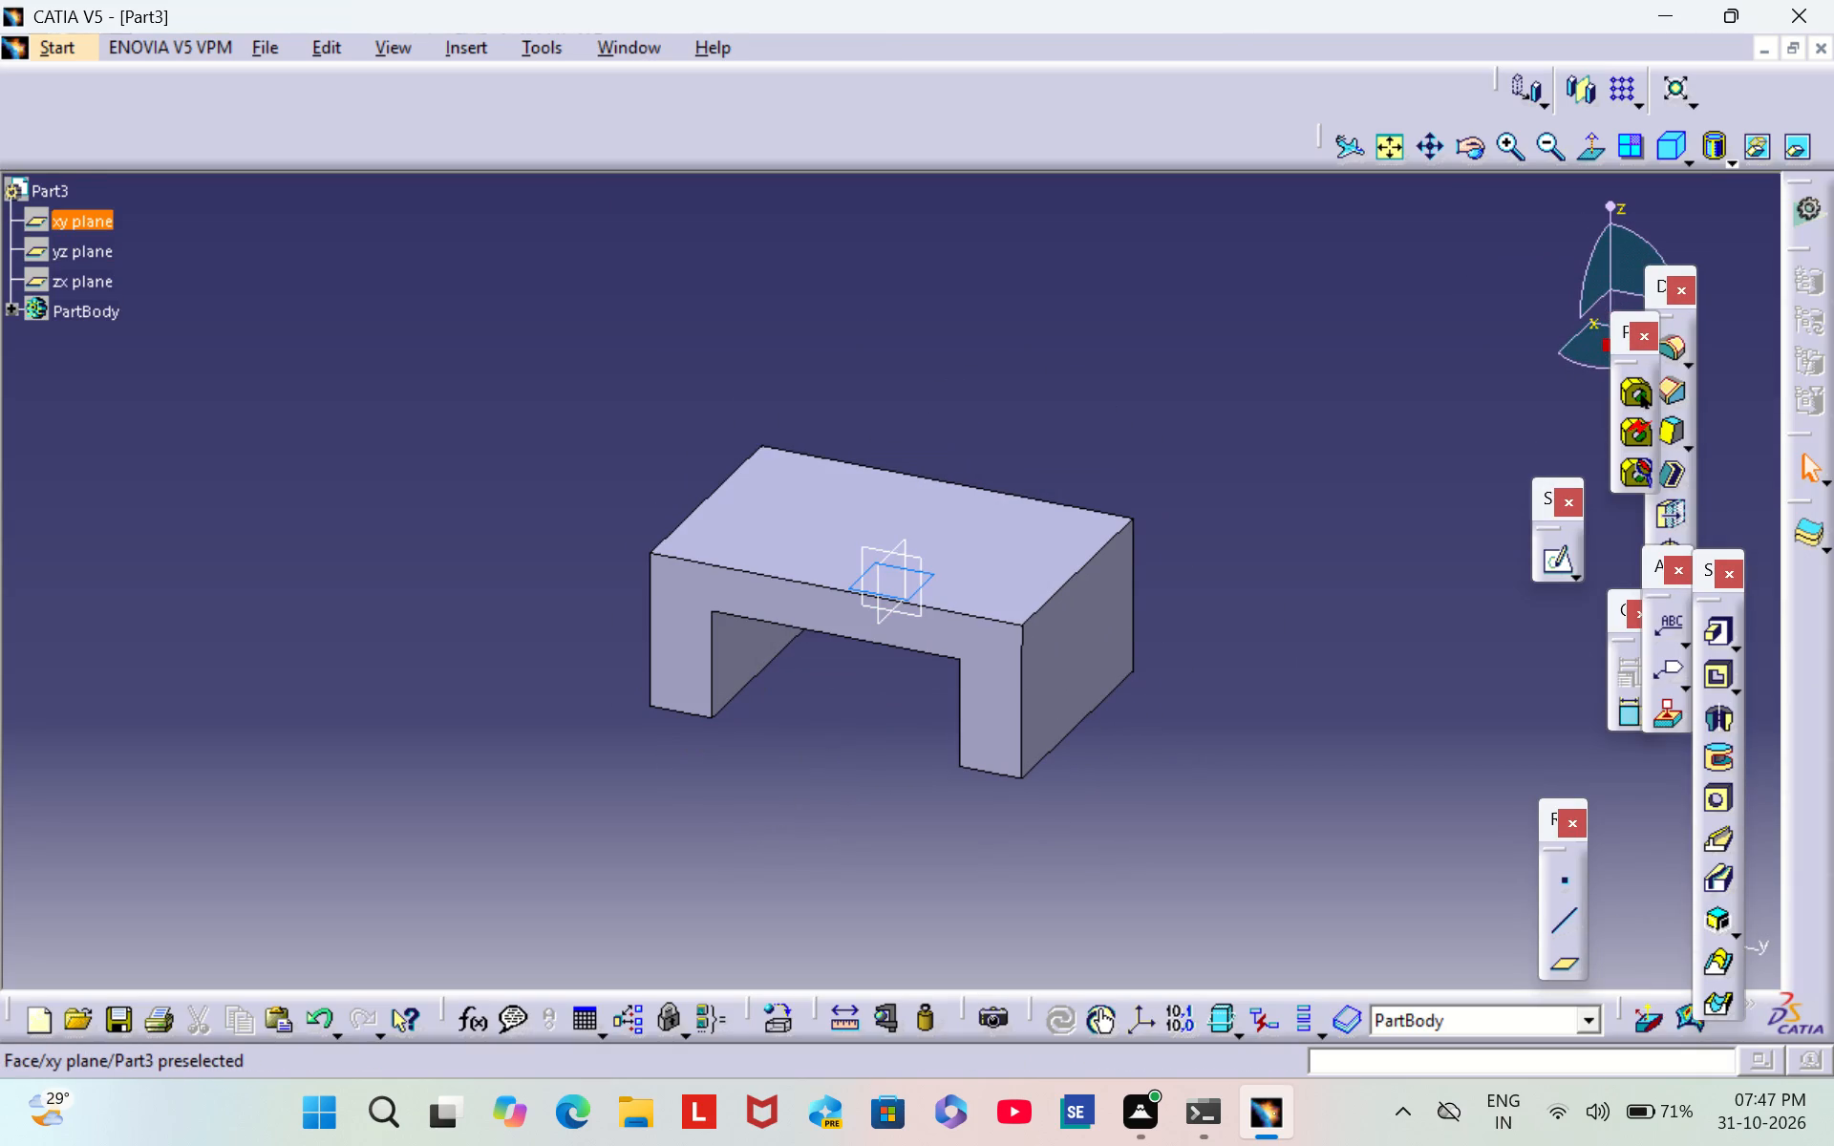
Create a reference plane offset 15 mm above the xy plane.
{"action": "left_click", "coordinate": [930, 575]}
{"action": "left_click", "coordinate": [1574, 961]}
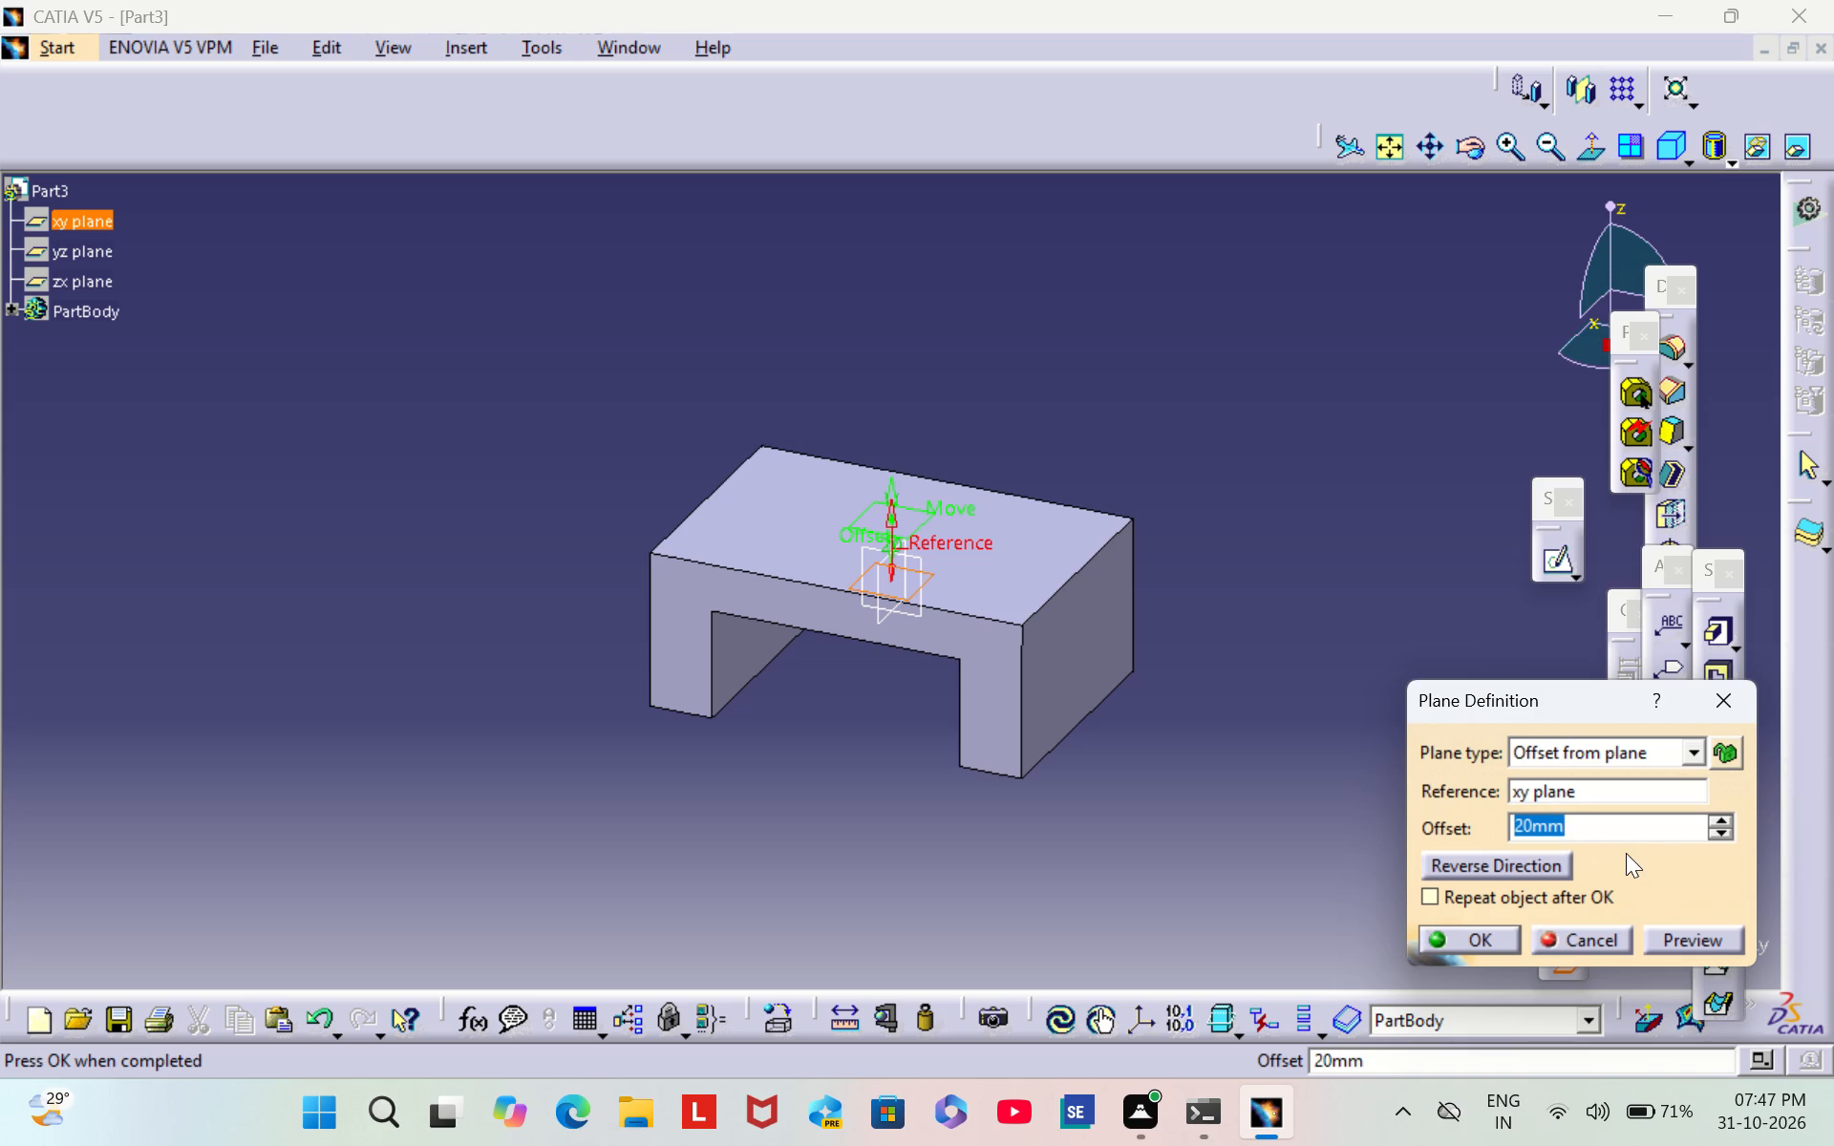
{"action": "key", "text": "BackSpace"}
{"action": "type", "text": "15"}
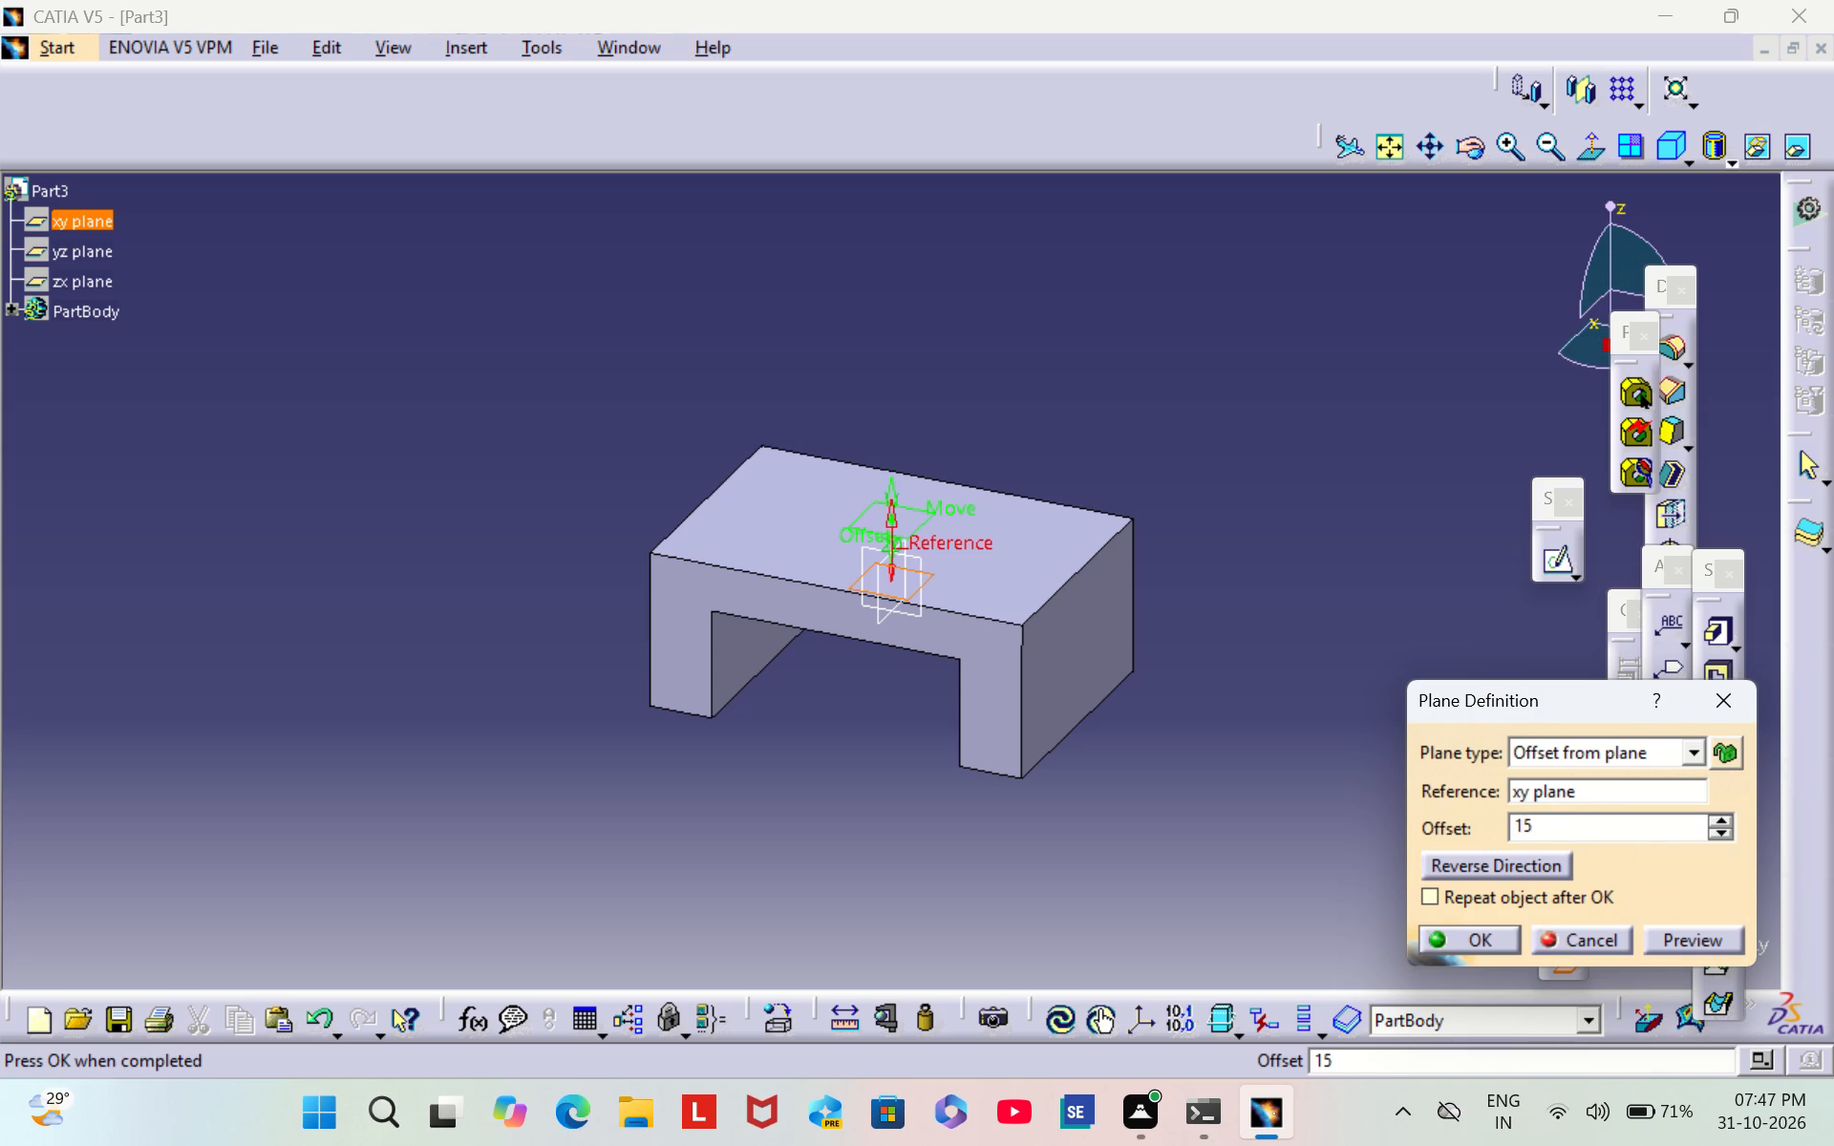
{"action": "key", "text": "Return"}
{"action": "left_click", "coordinate": [1215, 499]}
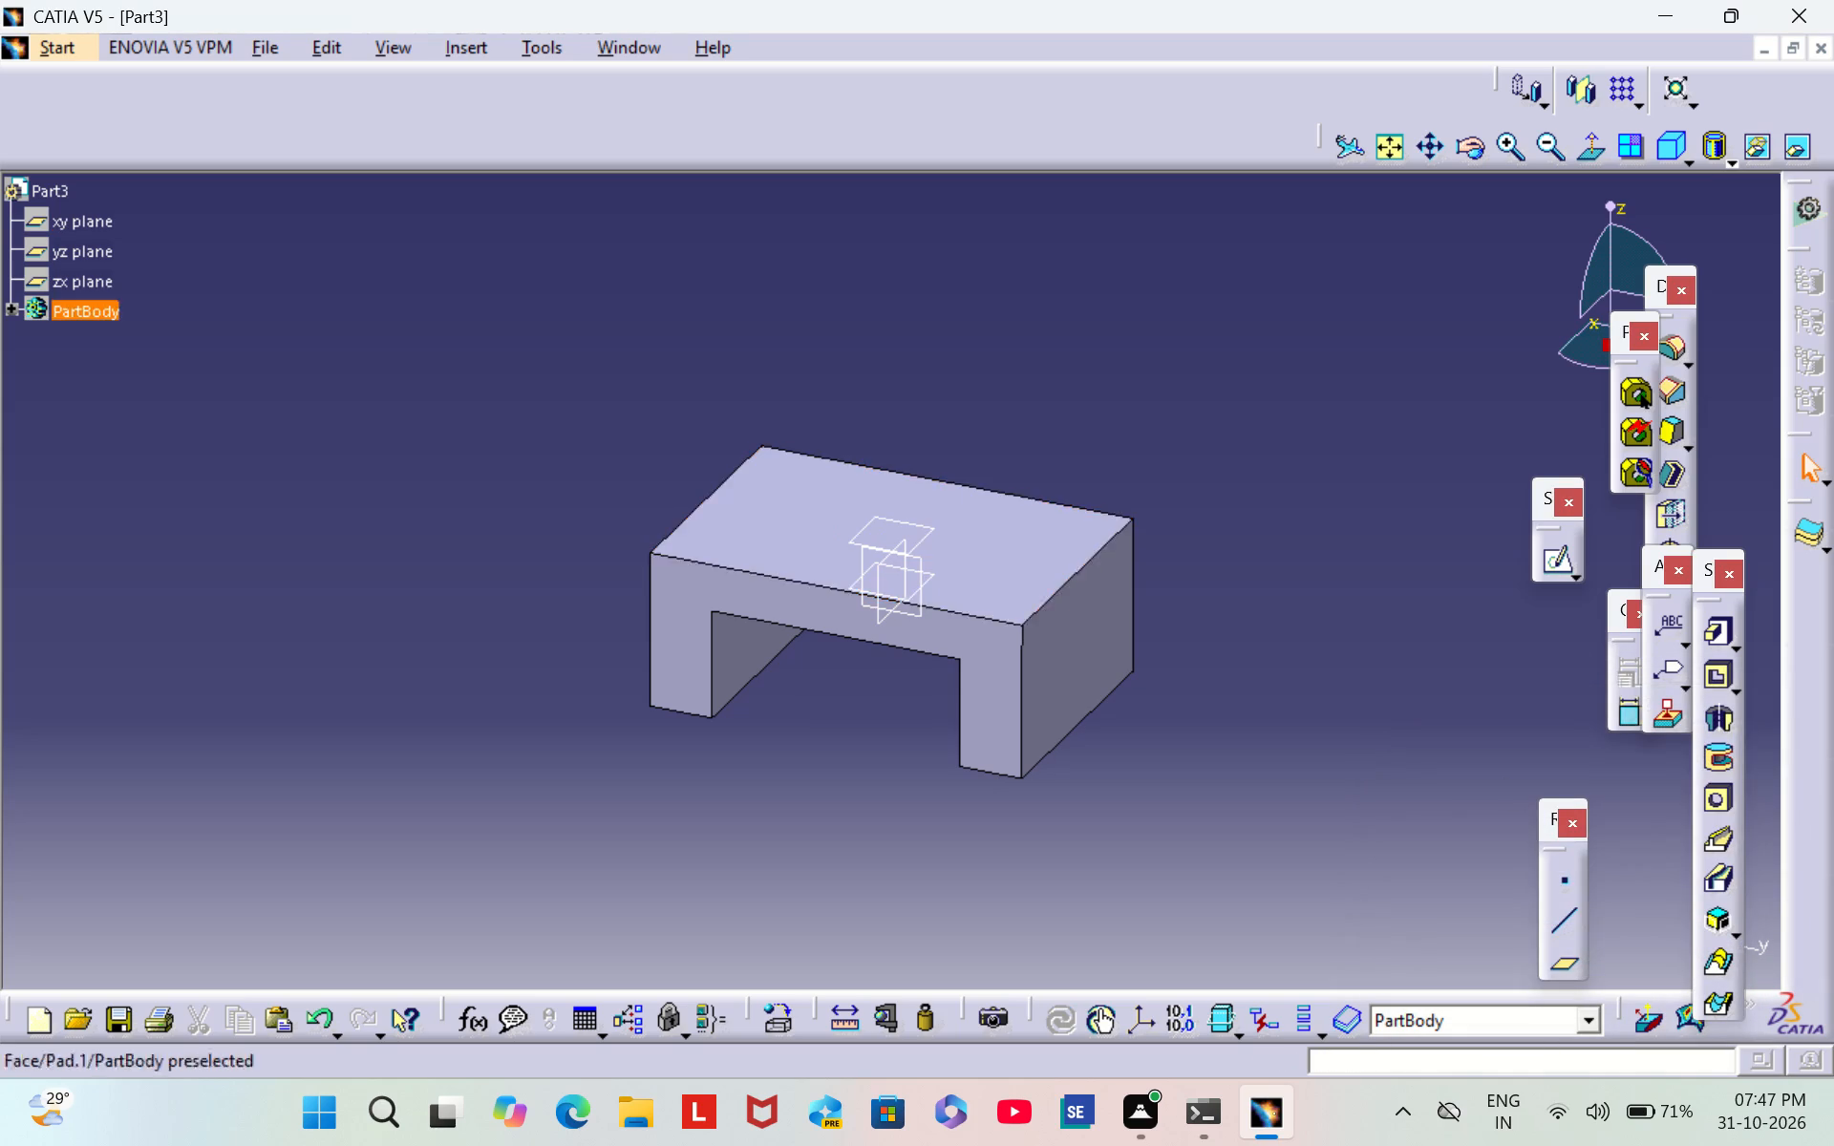
Start a sketch on the offset plane and draw two circles centred on the origin, about 47 mm and 57 mm in diameter.
{"action": "left_click", "coordinate": [927, 532]}
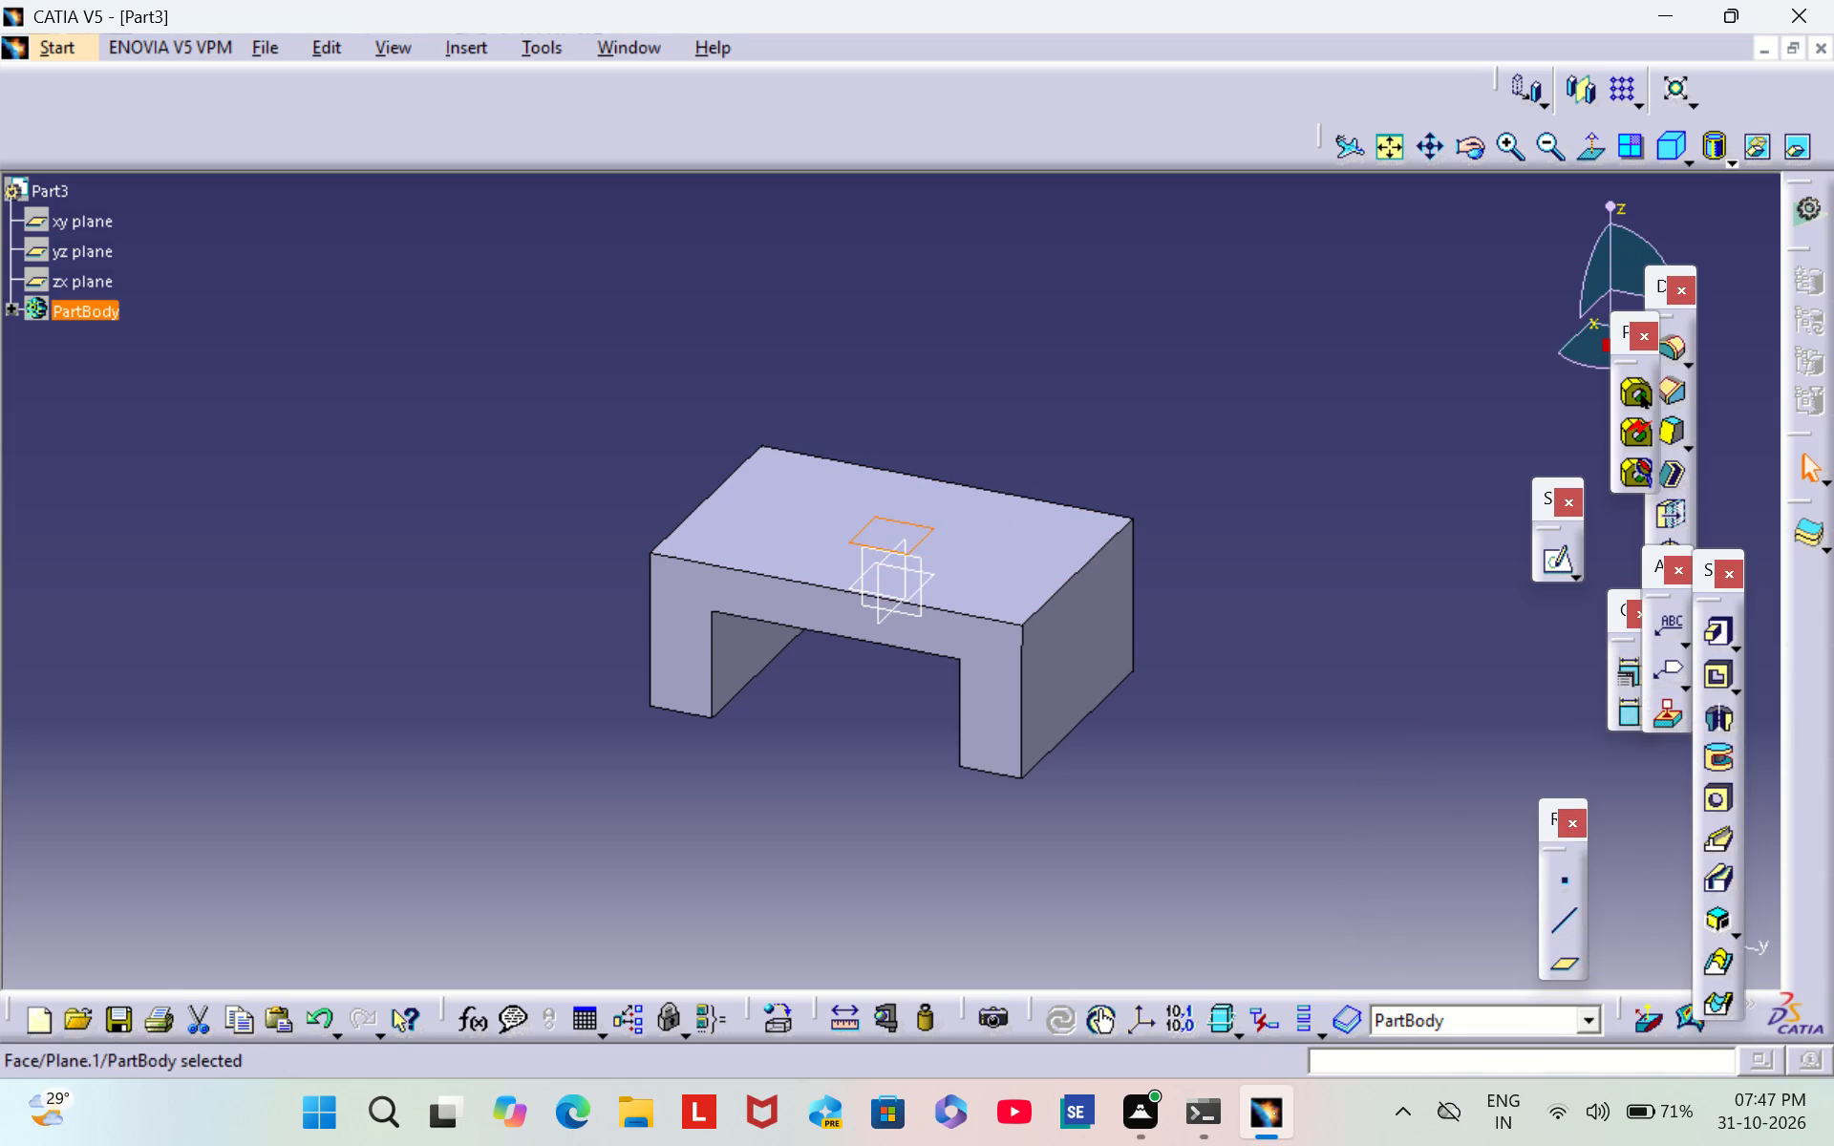
{"action": "left_click", "coordinate": [1558, 572]}
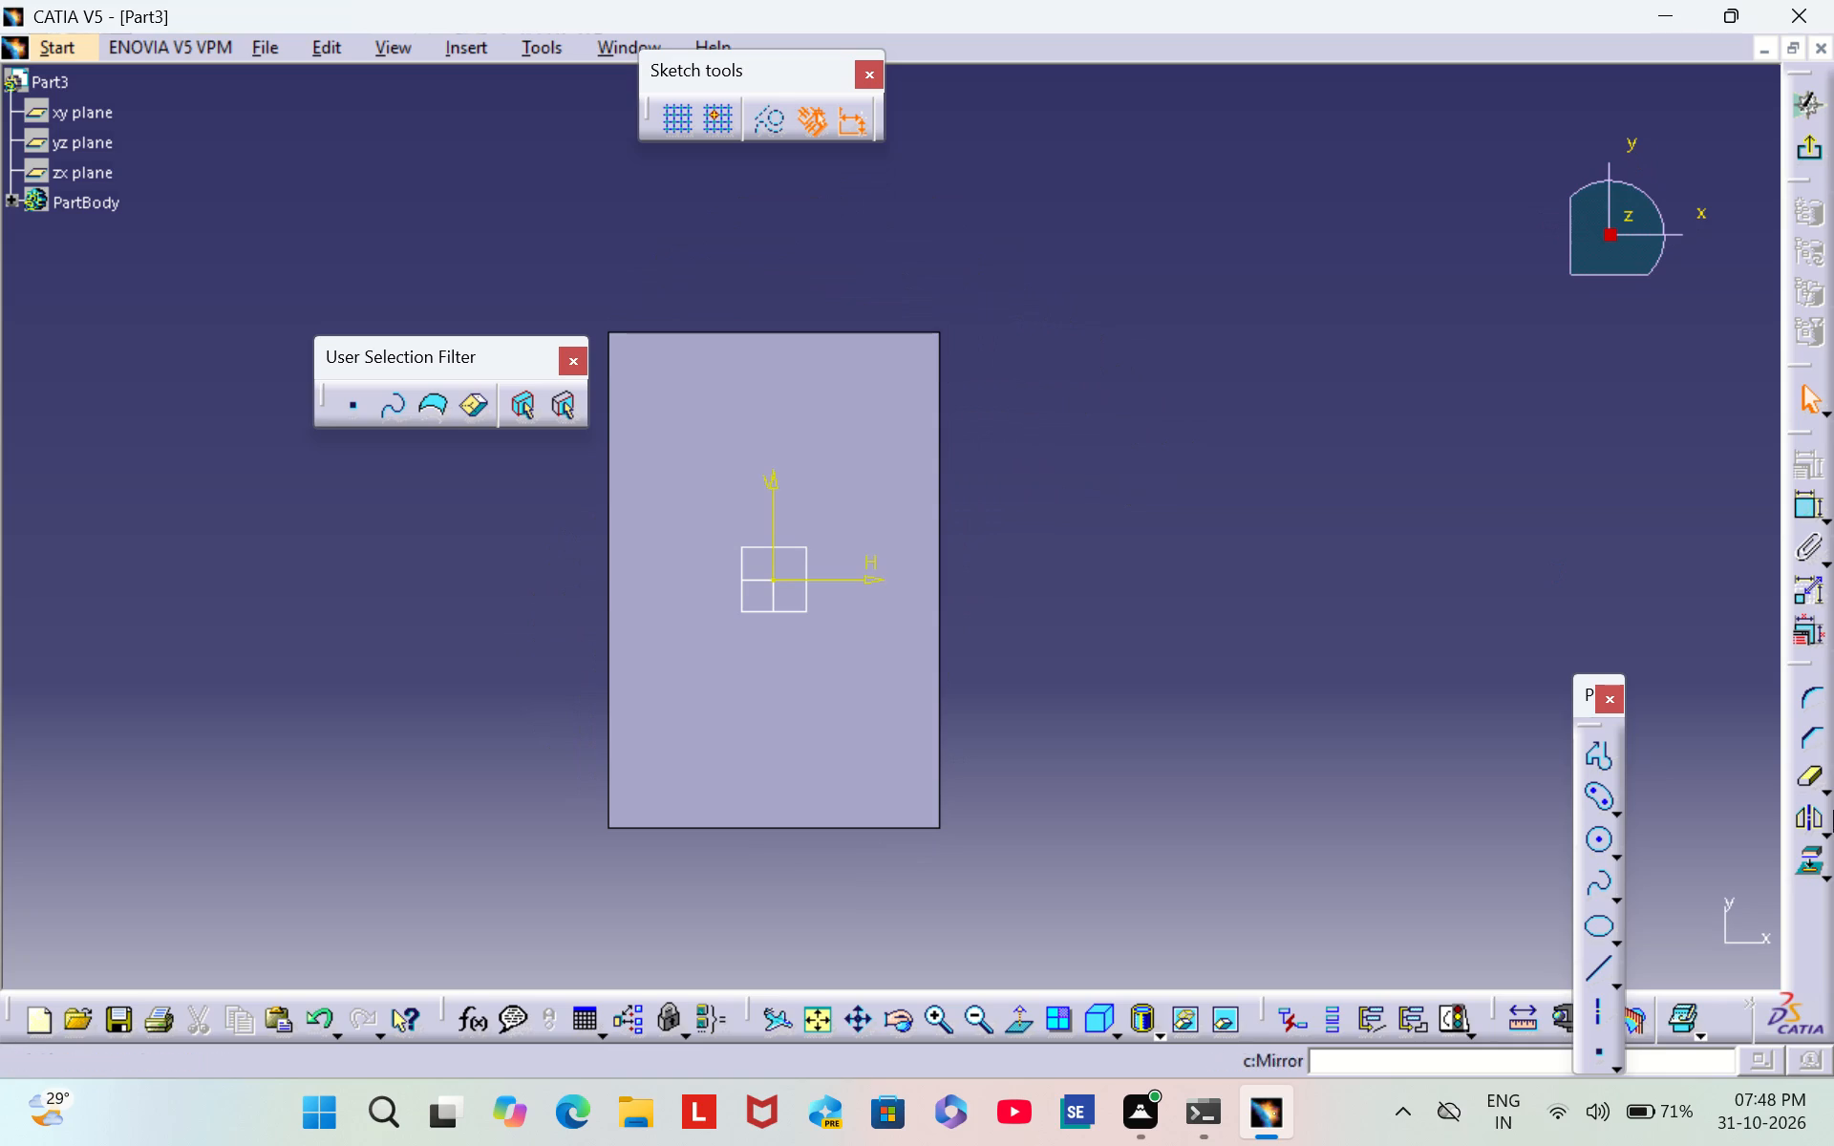
{"action": "left_click", "coordinate": [1604, 850]}
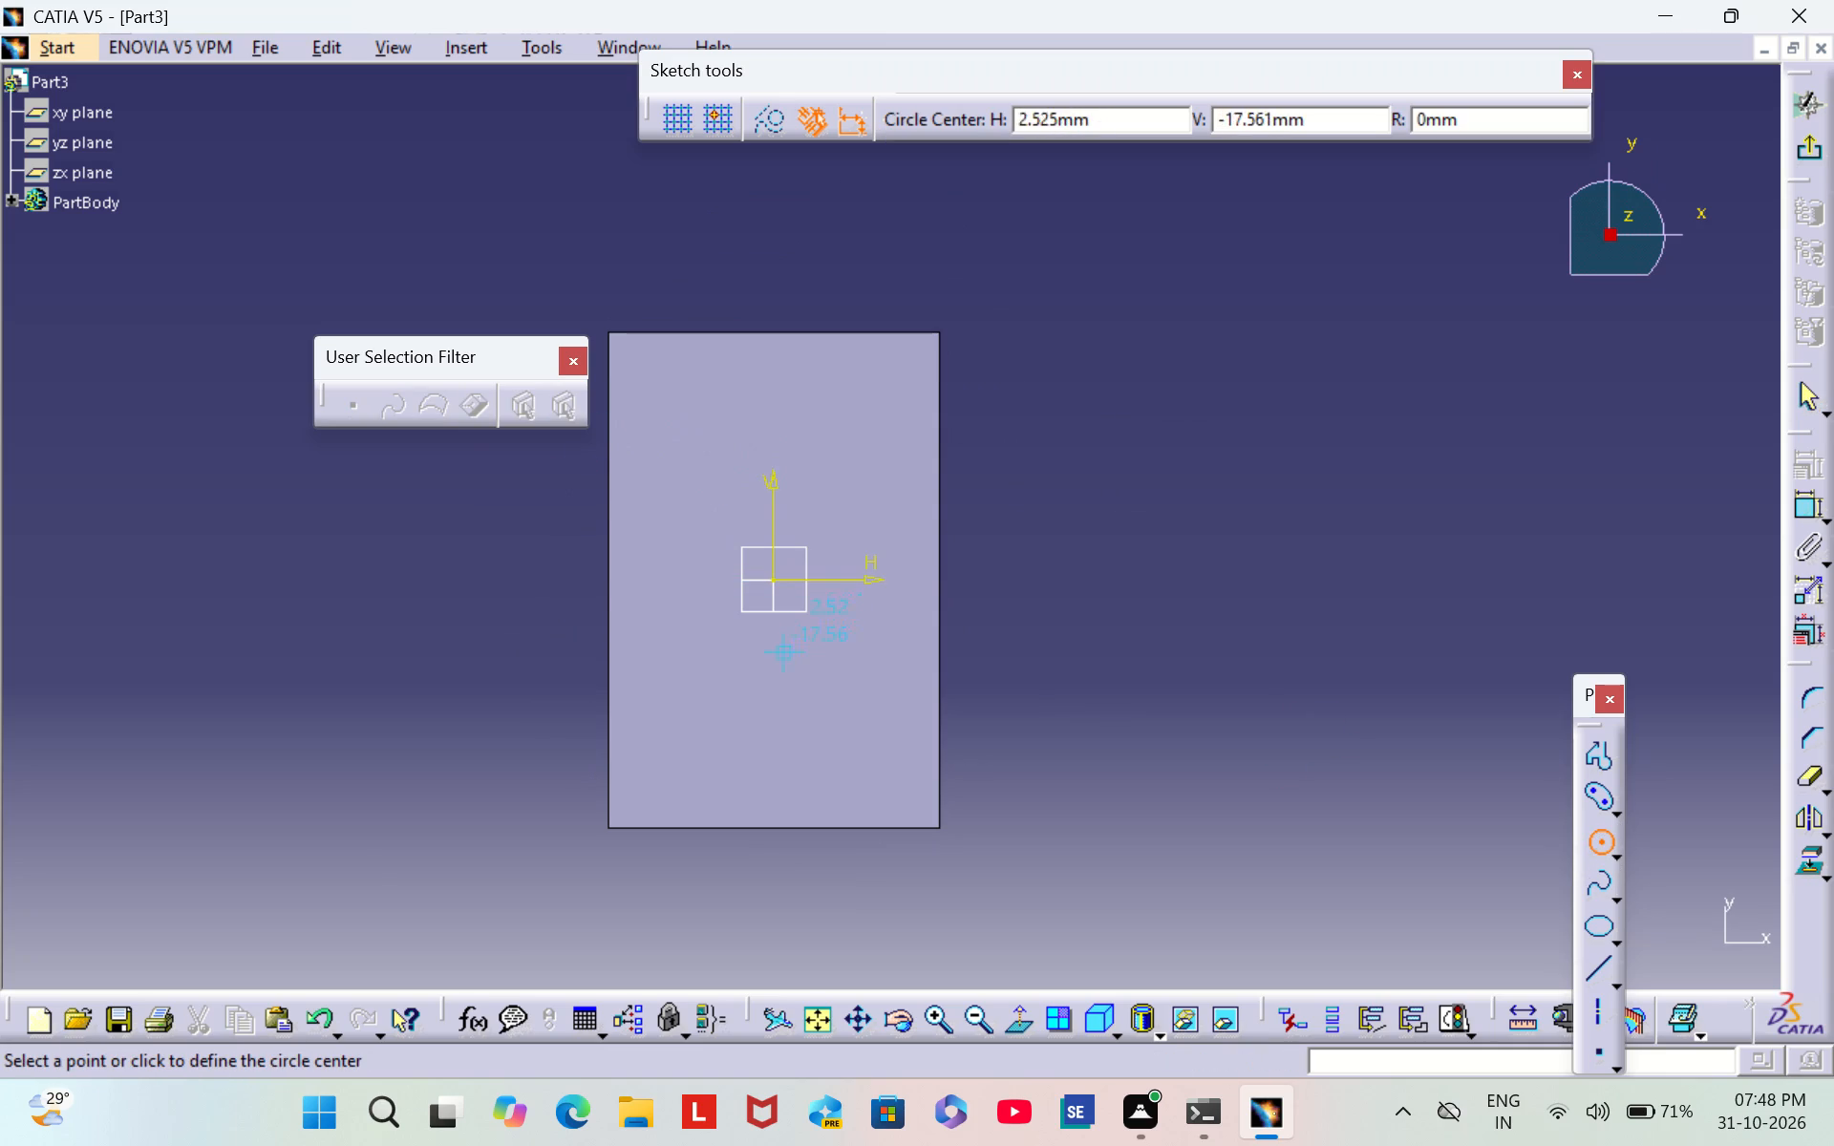
{"action": "left_click", "coordinate": [773, 579]}
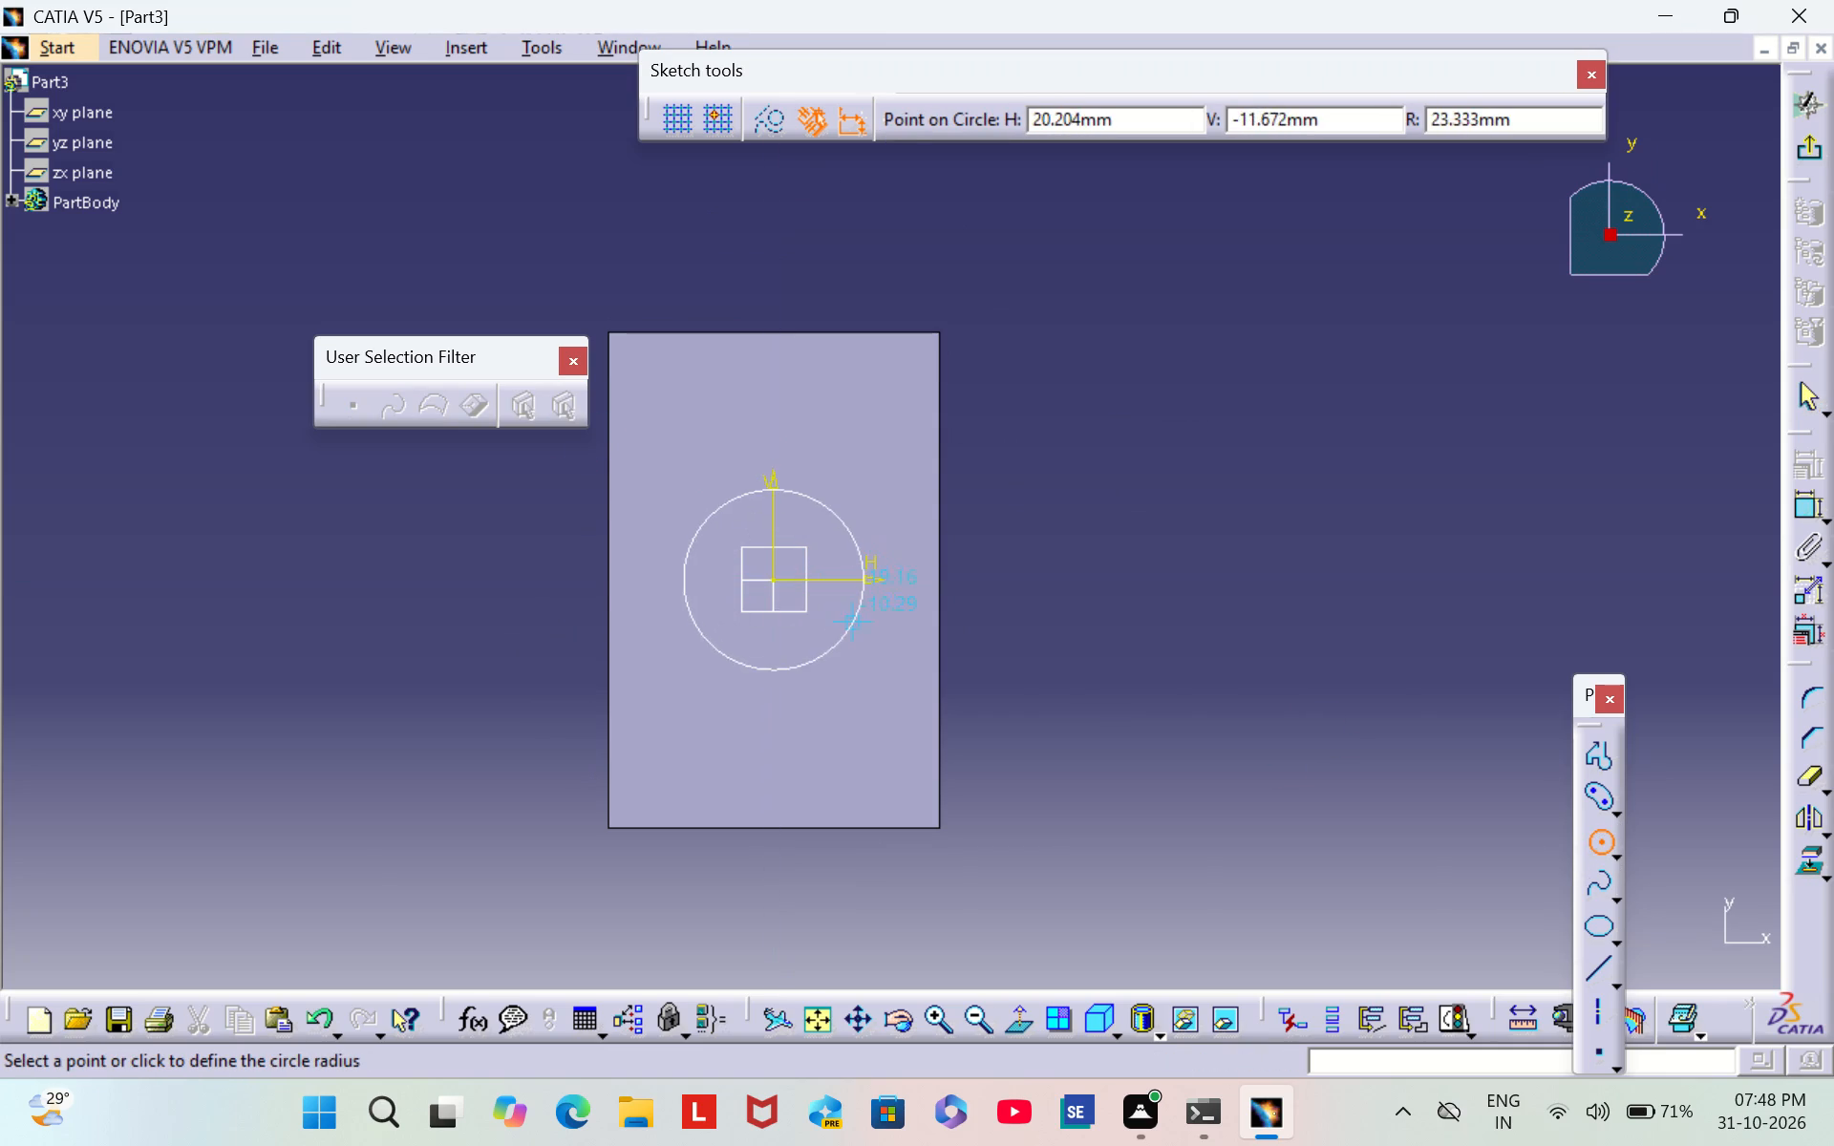
{"action": "left_click", "coordinate": [861, 629]}
{"action": "left_click", "coordinate": [1595, 846]}
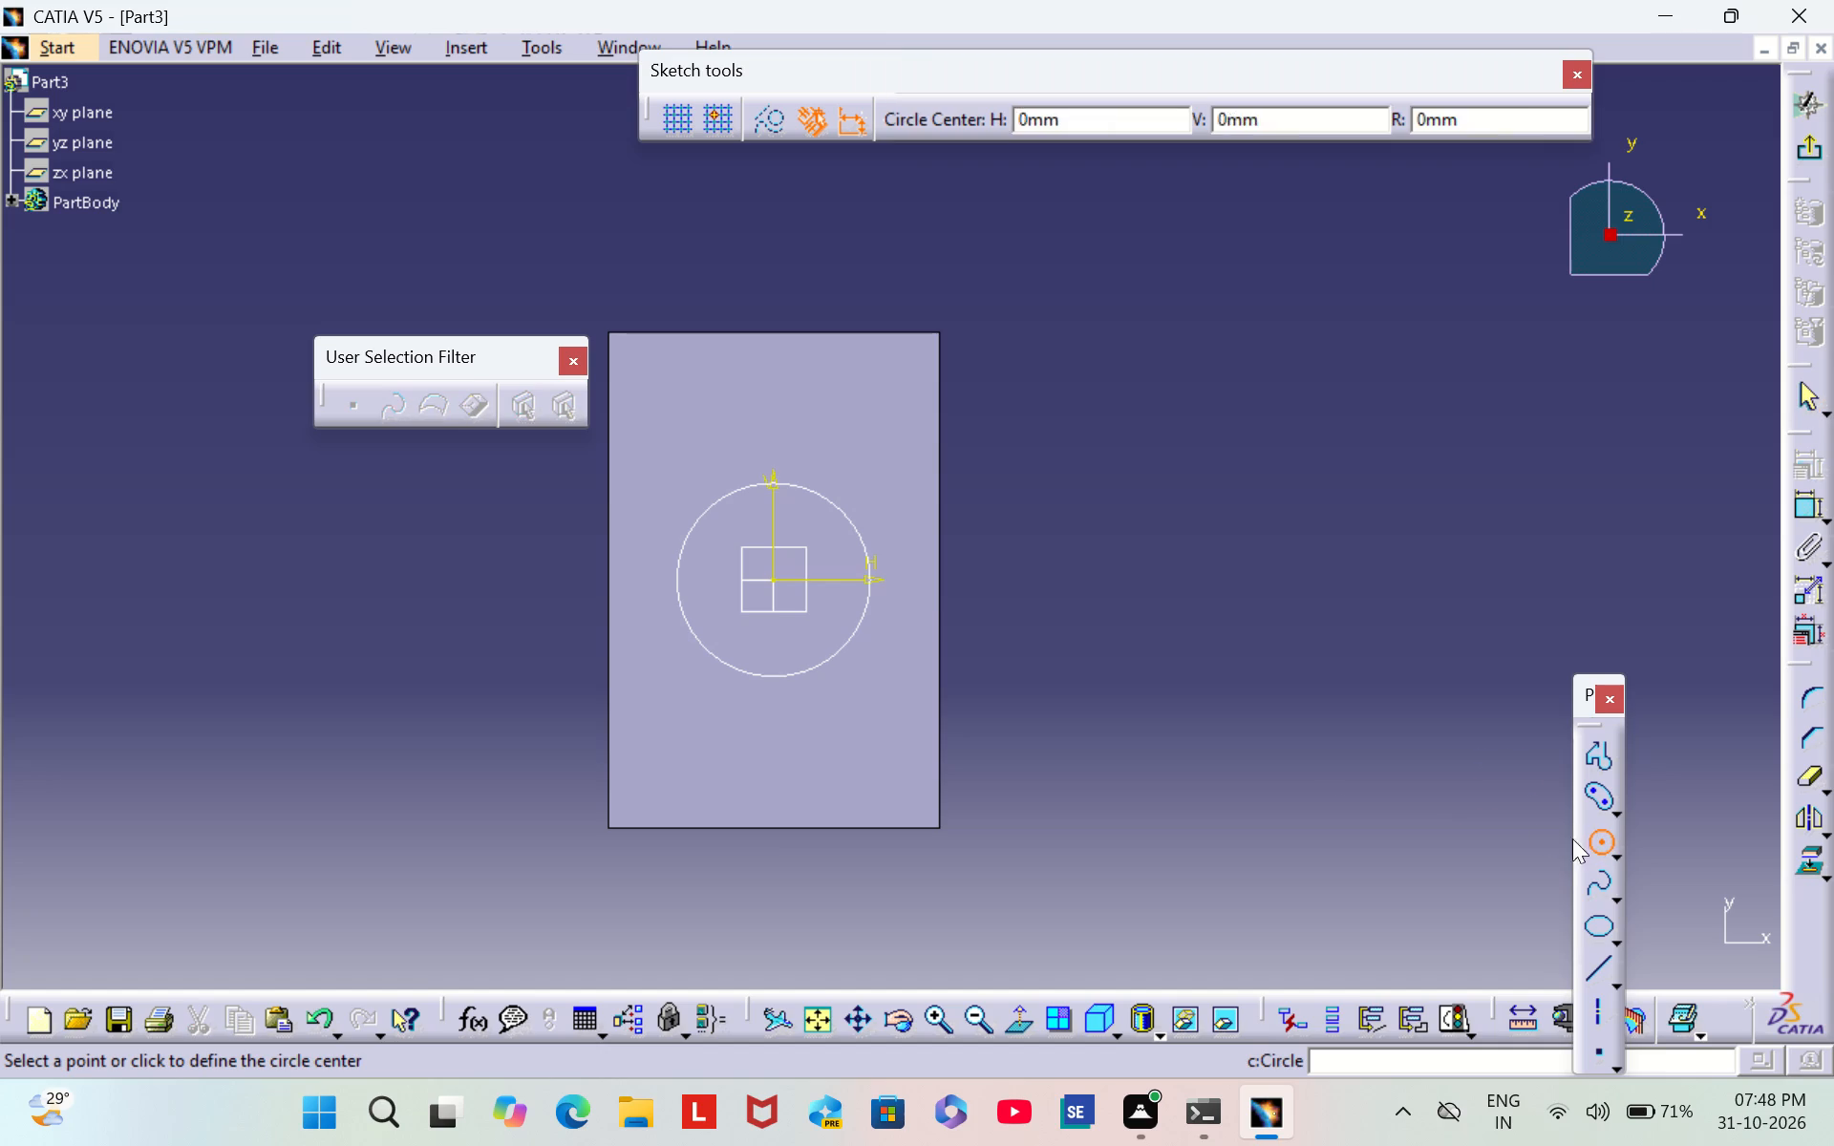
{"action": "left_click", "coordinate": [772, 581]}
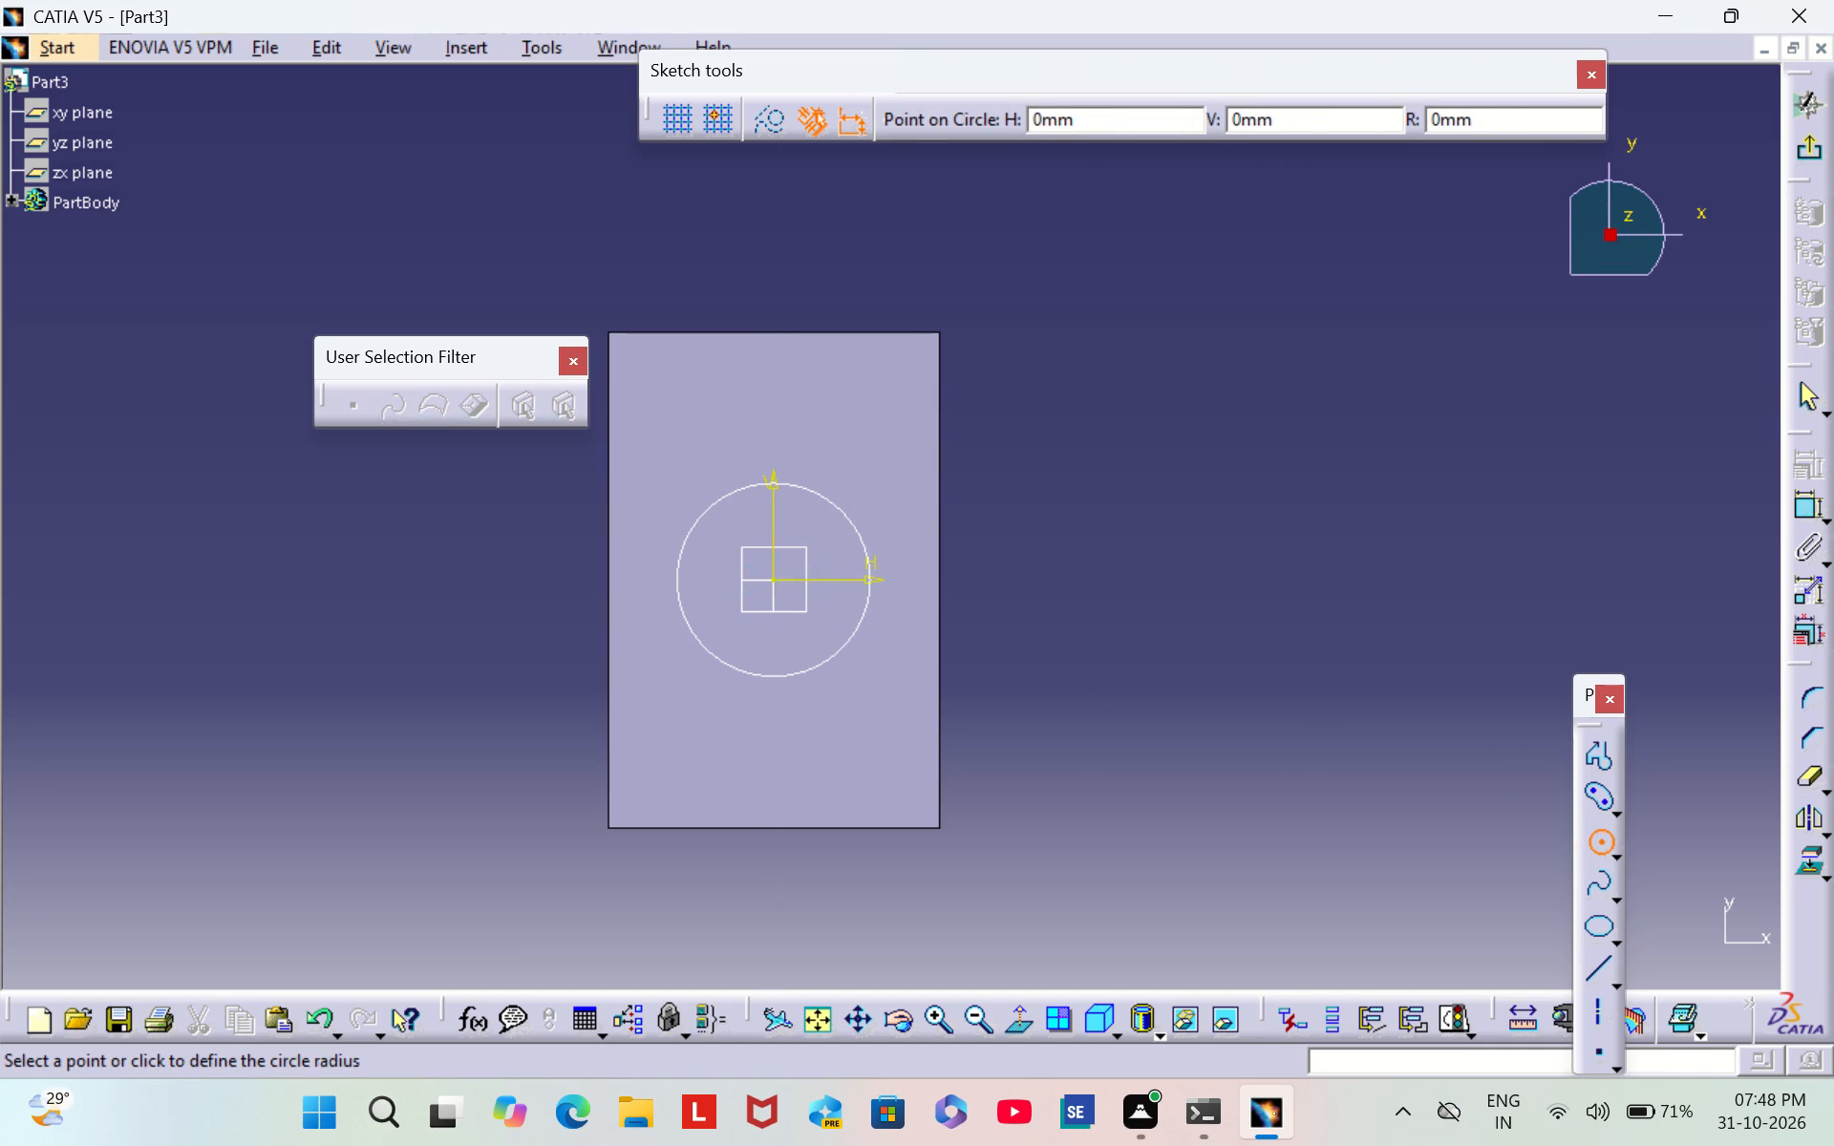
{"action": "left_click", "coordinate": [861, 661]}
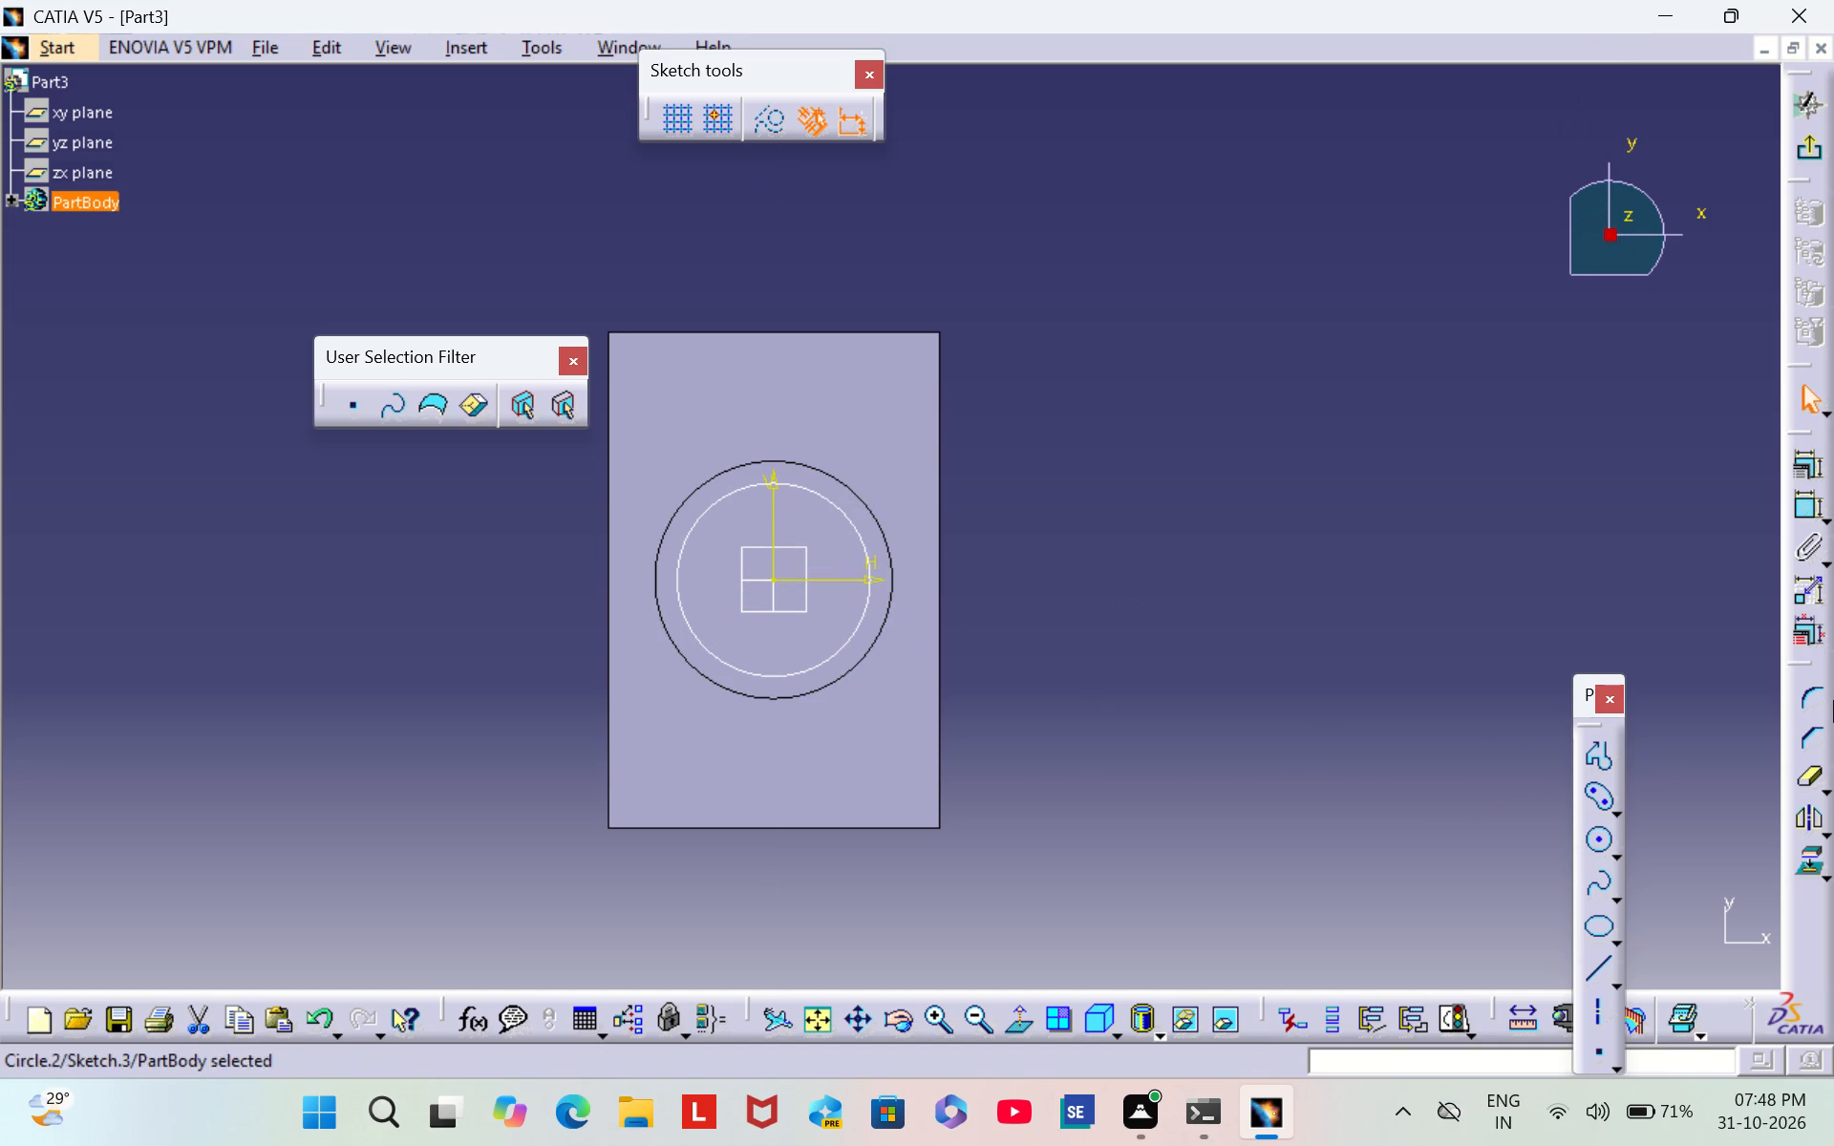
Dimension the outer circle and set its diameter to 80 mm.
{"action": "left_click", "coordinate": [1803, 494]}
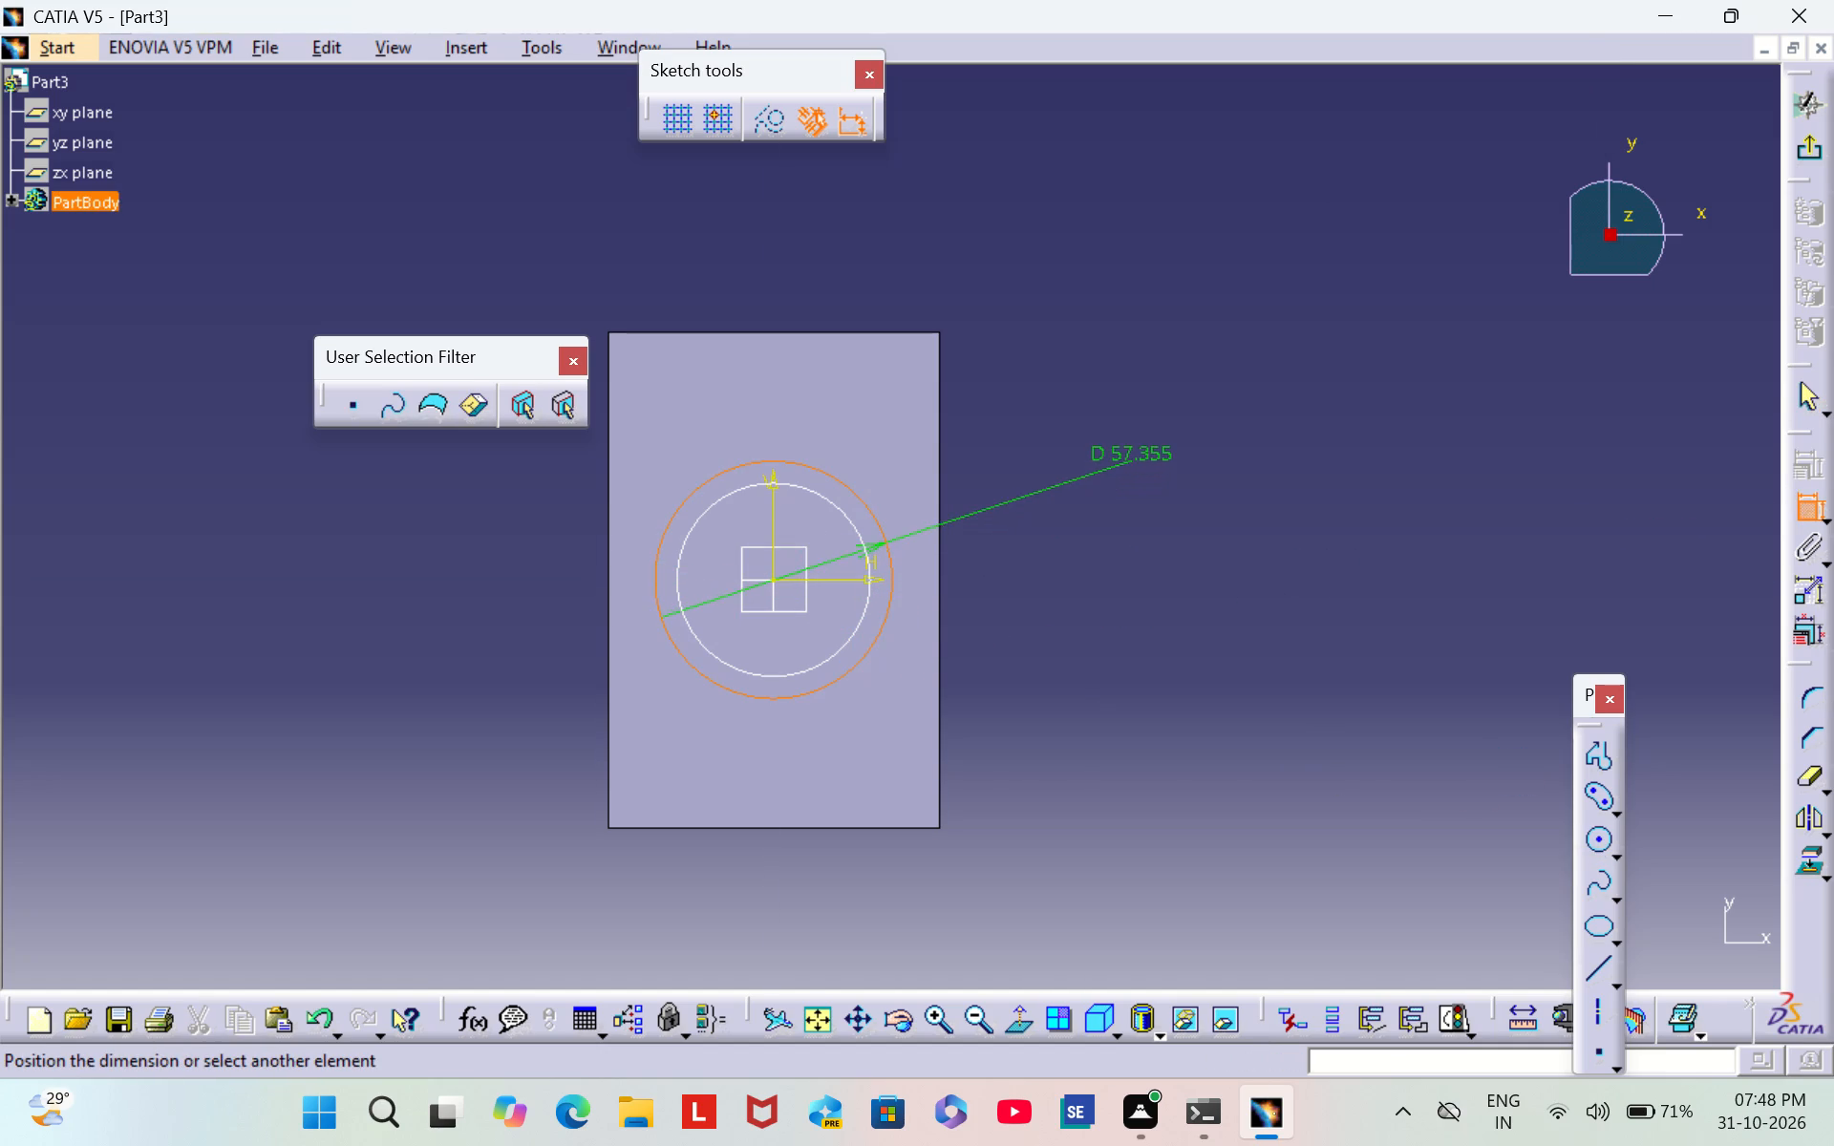
{"action": "left_click", "coordinate": [1124, 439]}
{"action": "double_click", "coordinate": [1140, 432]}
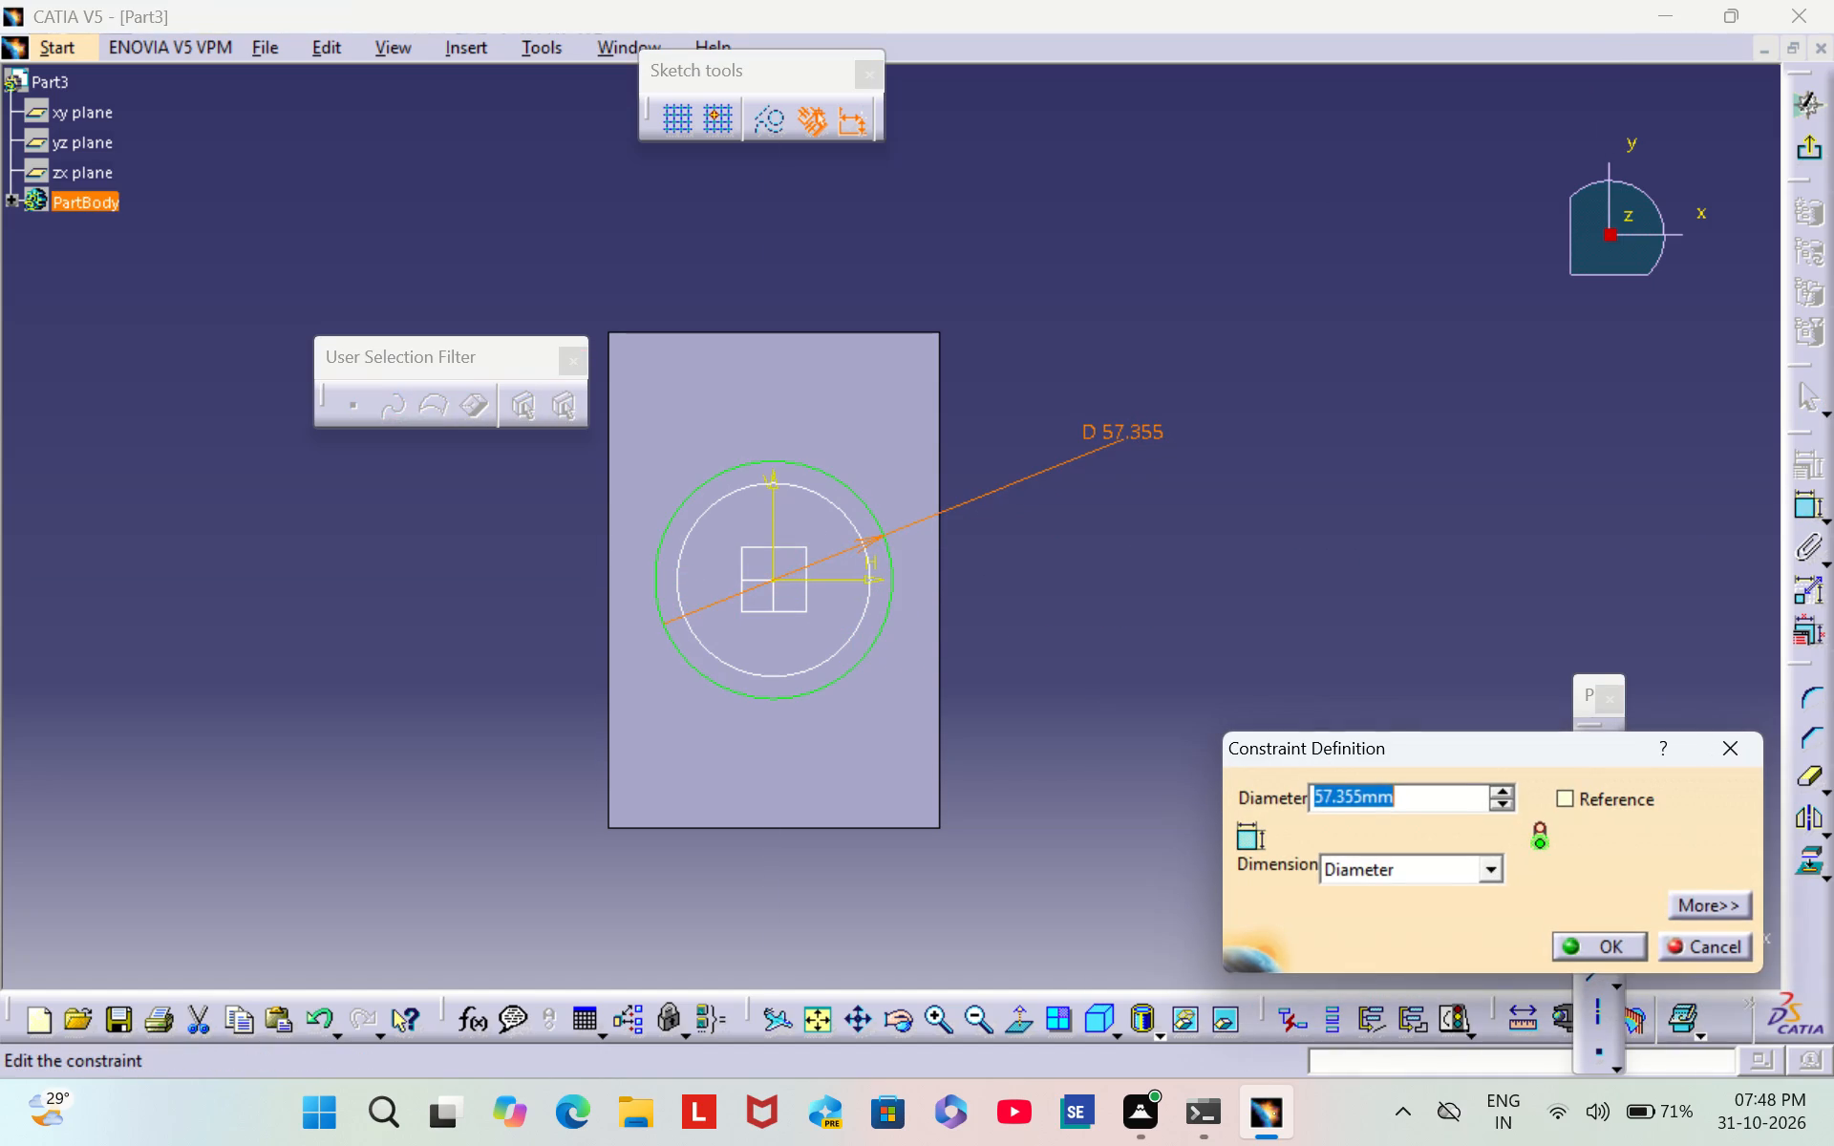
{"action": "key", "text": "BackSpace"}
{"action": "key", "text": "8"}
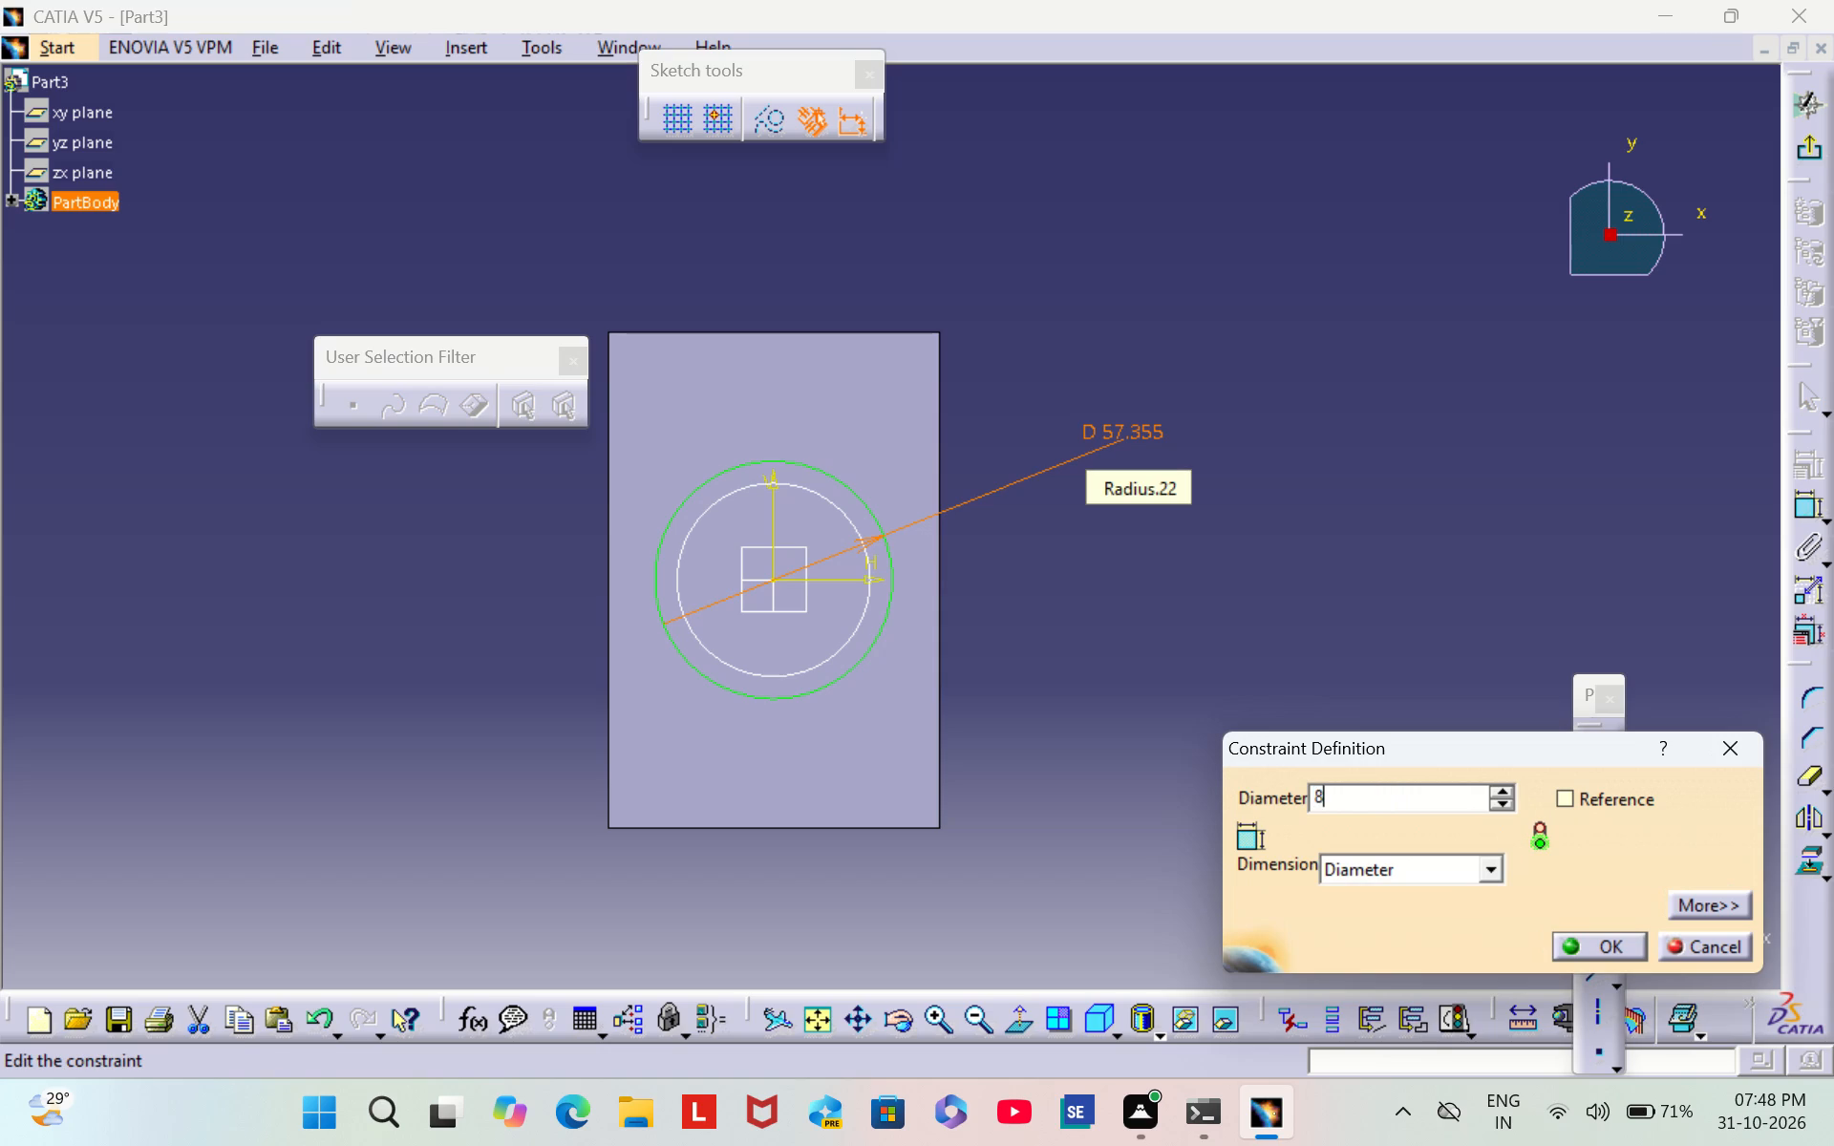
{"action": "key", "text": "0"}
{"action": "key", "text": "Return"}
{"action": "left_click", "coordinate": [1261, 503]}
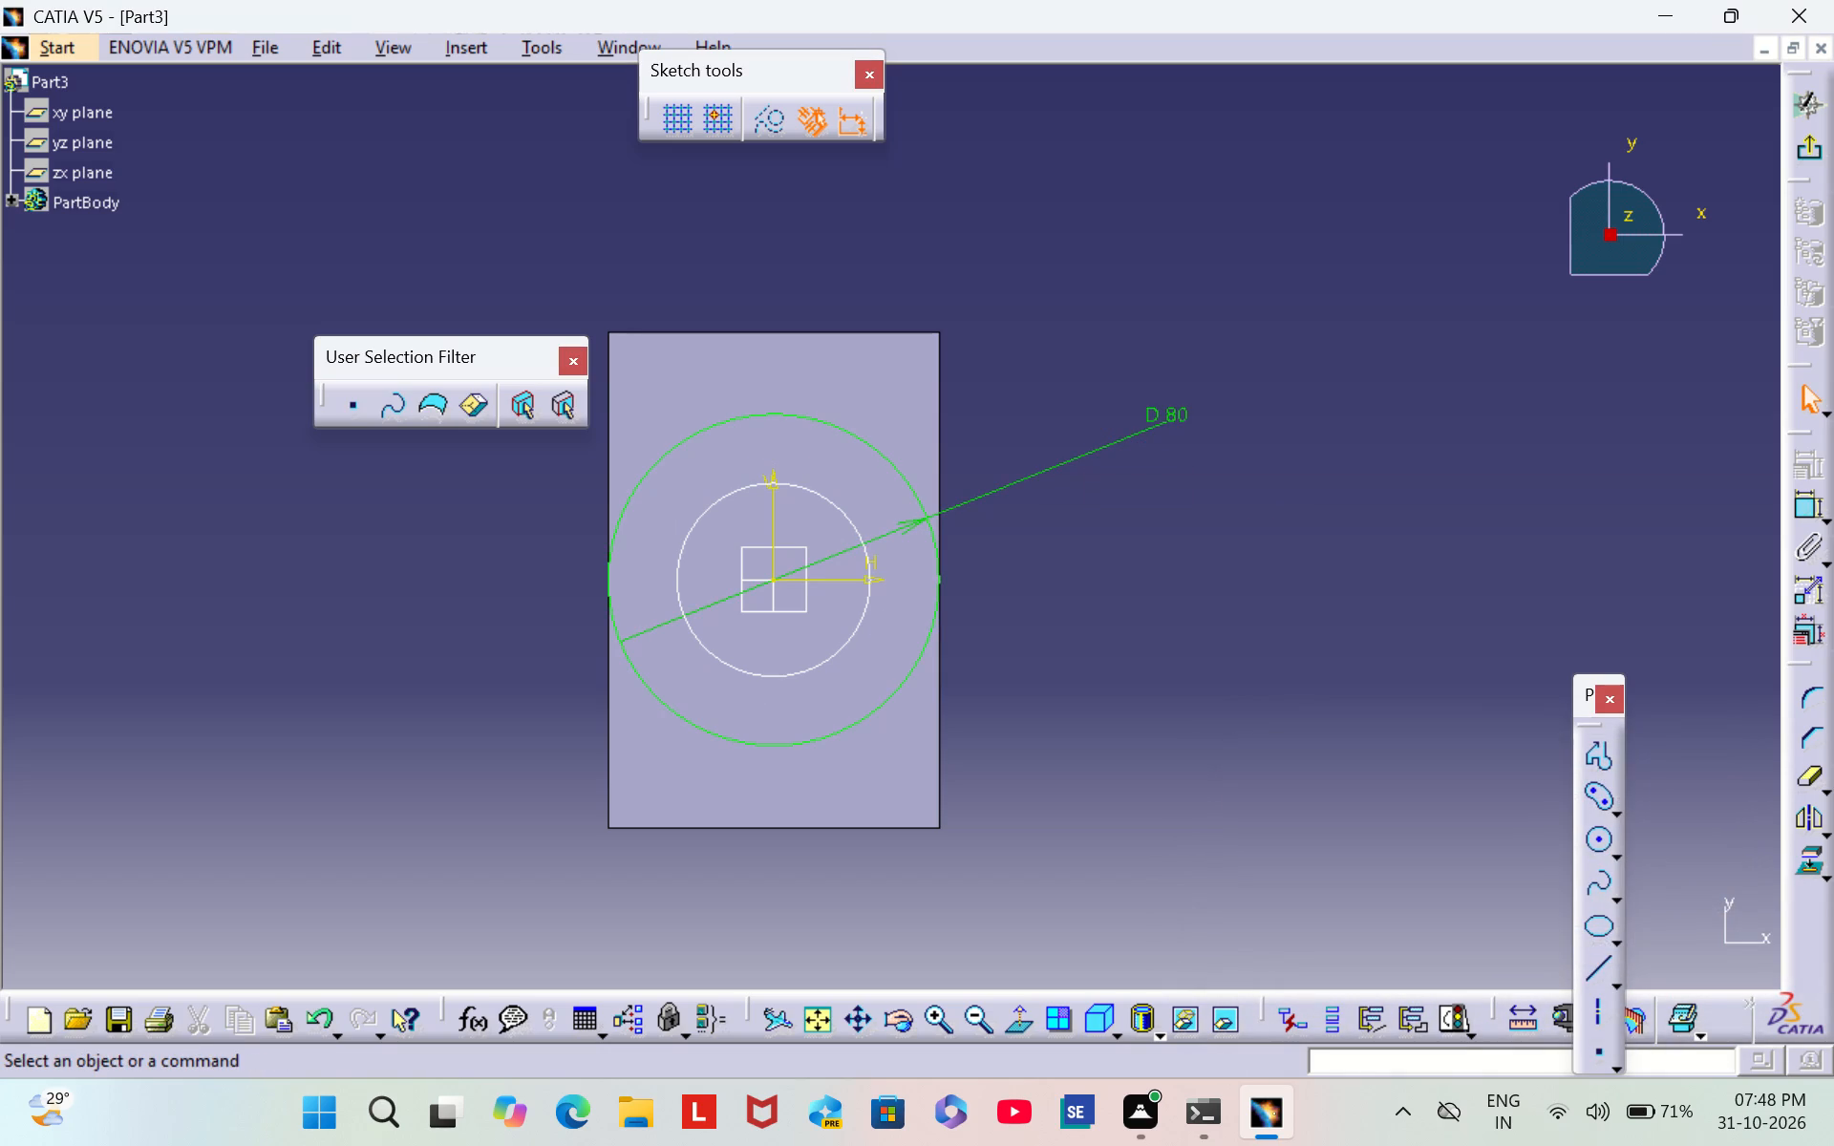
Dimension the inner circle, set its diameter to 60 mm and exit the sketch.
{"action": "left_click", "coordinate": [1811, 499]}
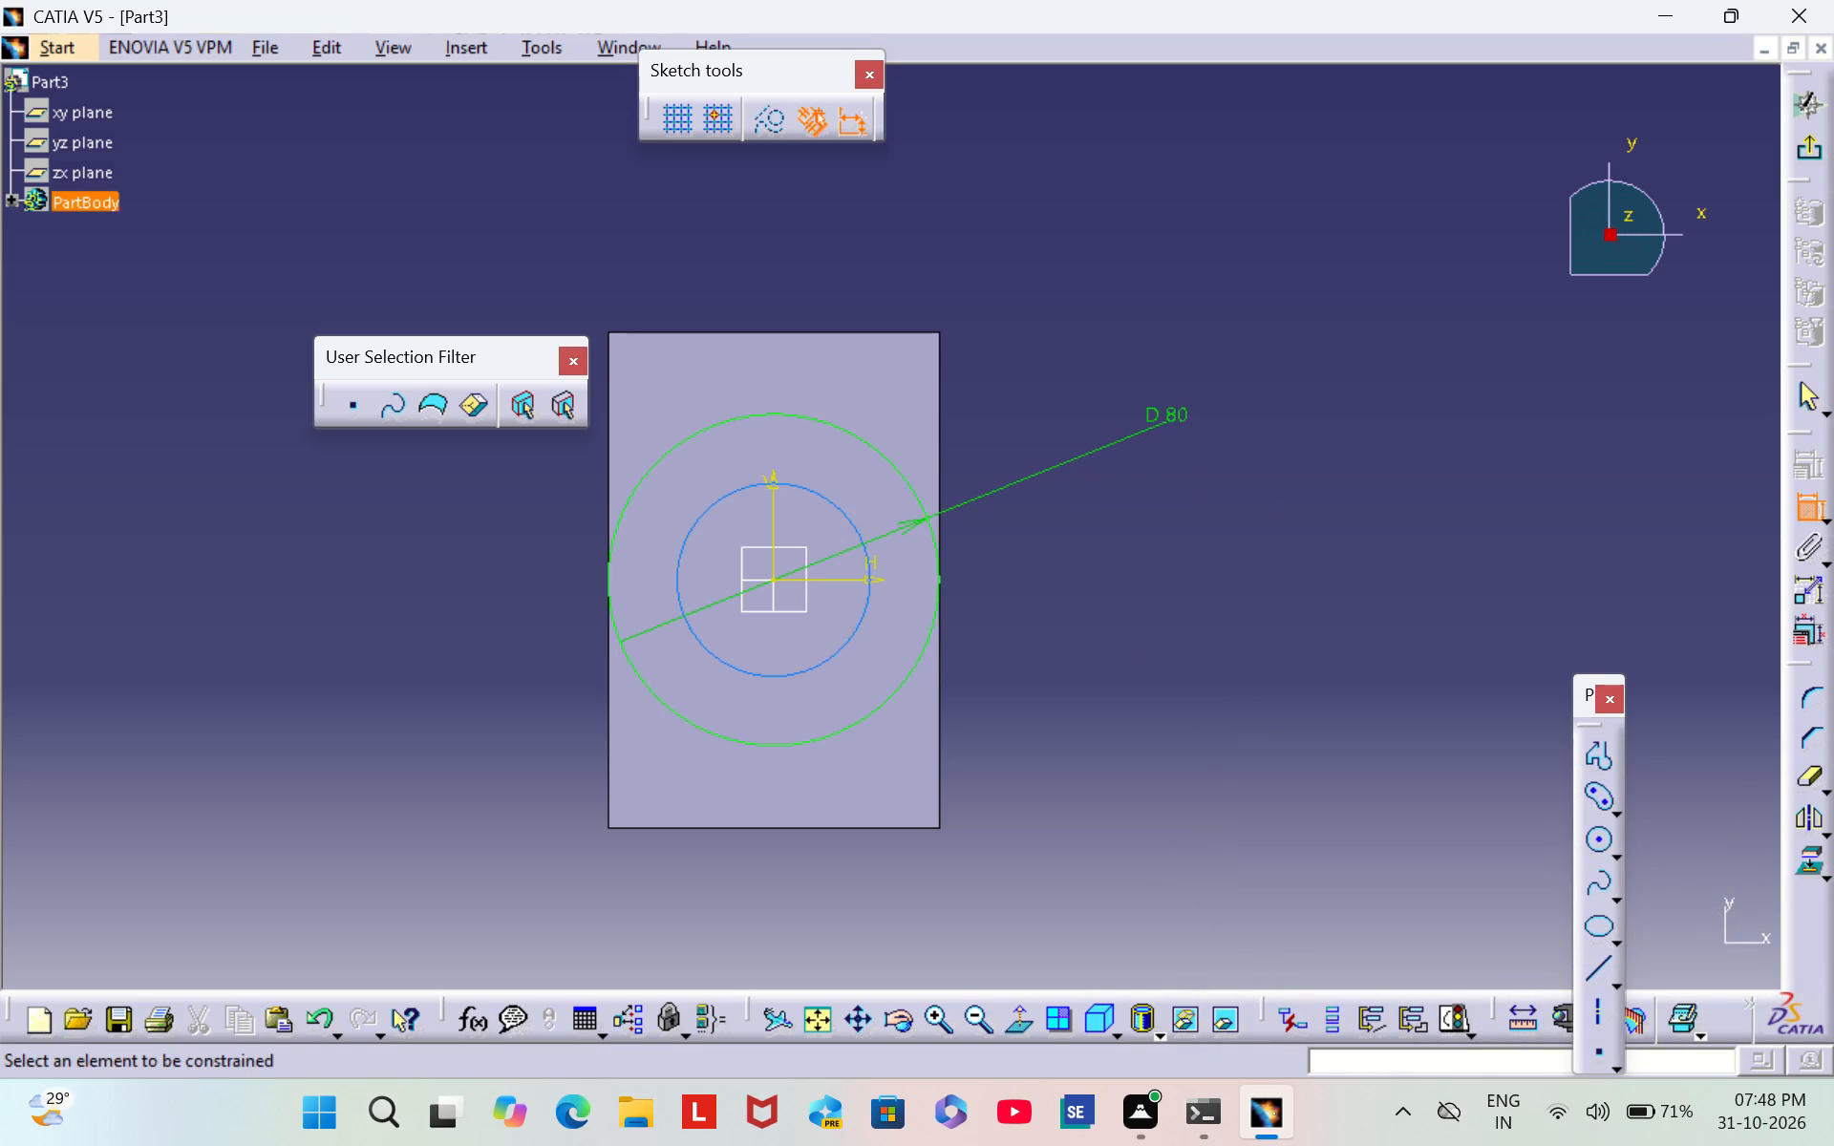
{"action": "left_click", "coordinate": [842, 648]}
{"action": "left_click", "coordinate": [1200, 711]}
{"action": "double_click", "coordinate": [1217, 707]}
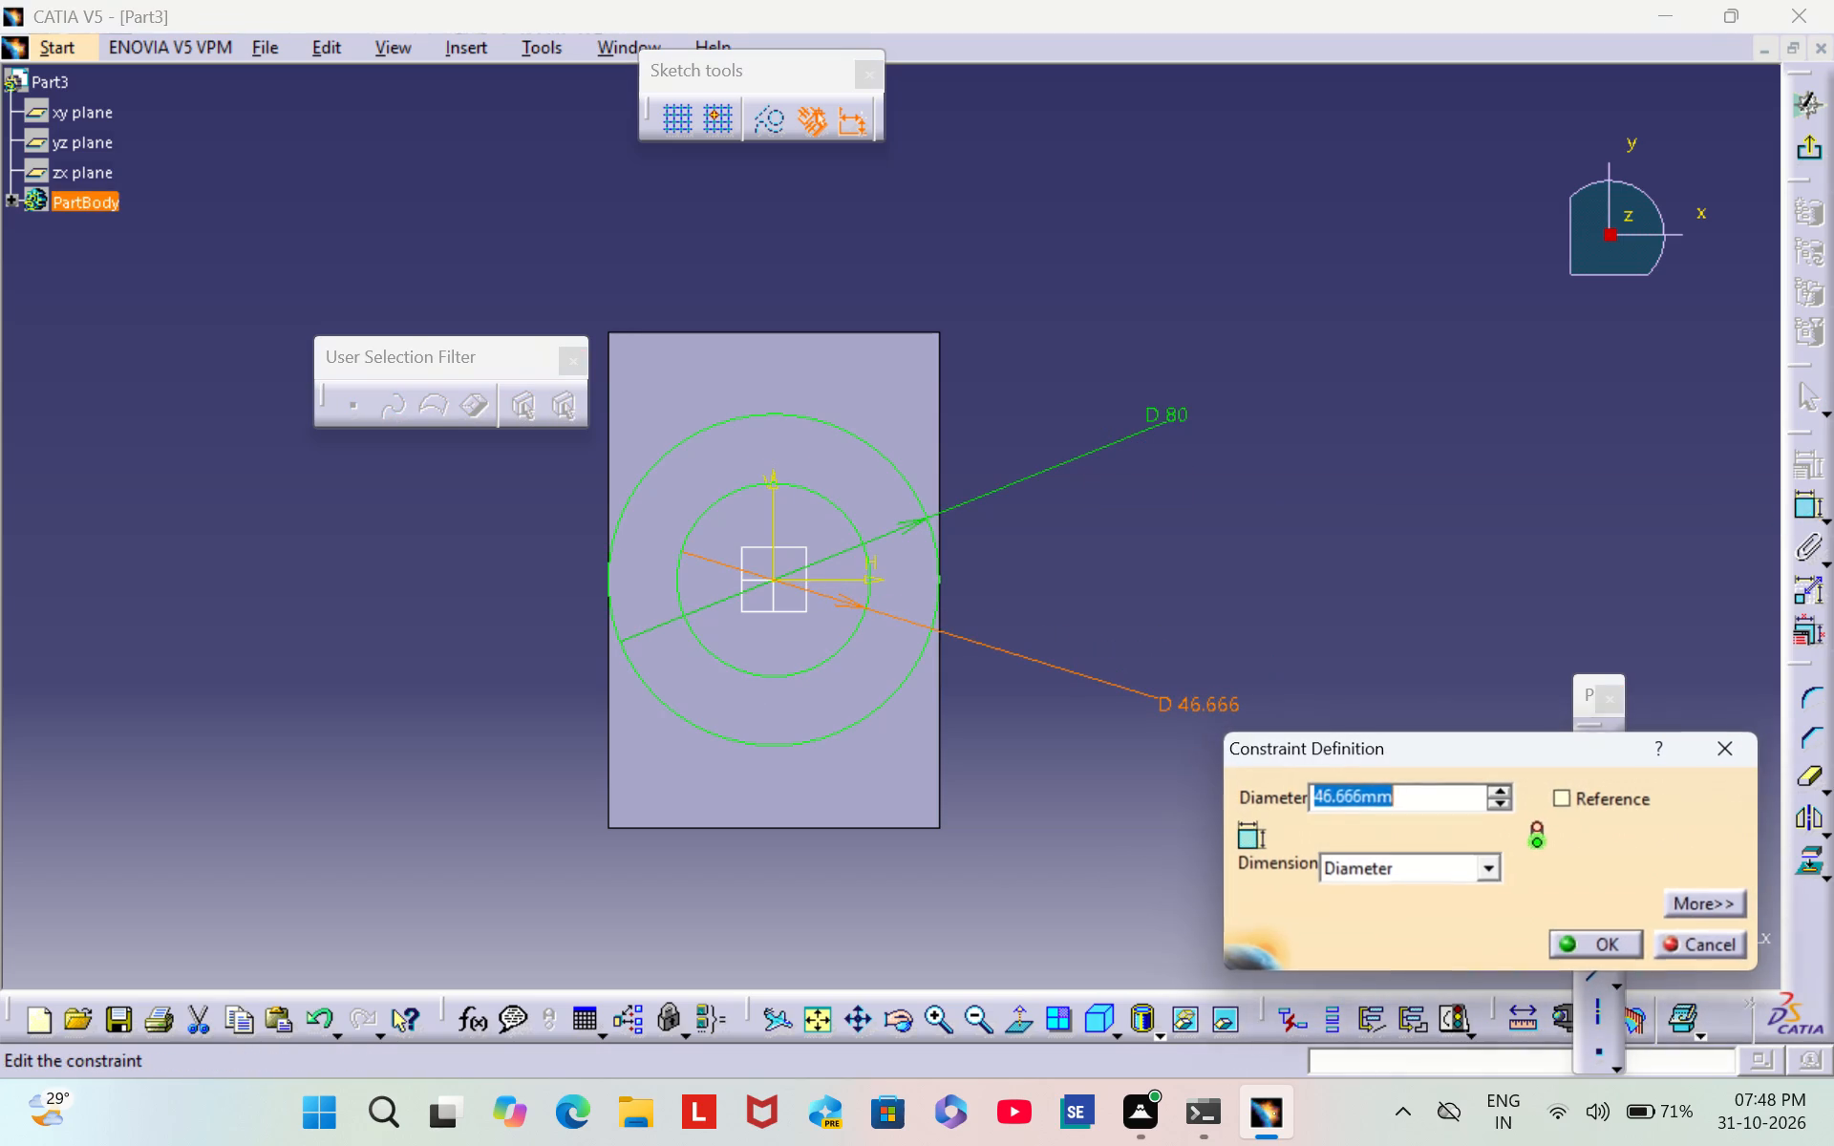
{"action": "key", "text": "BackSpace"}
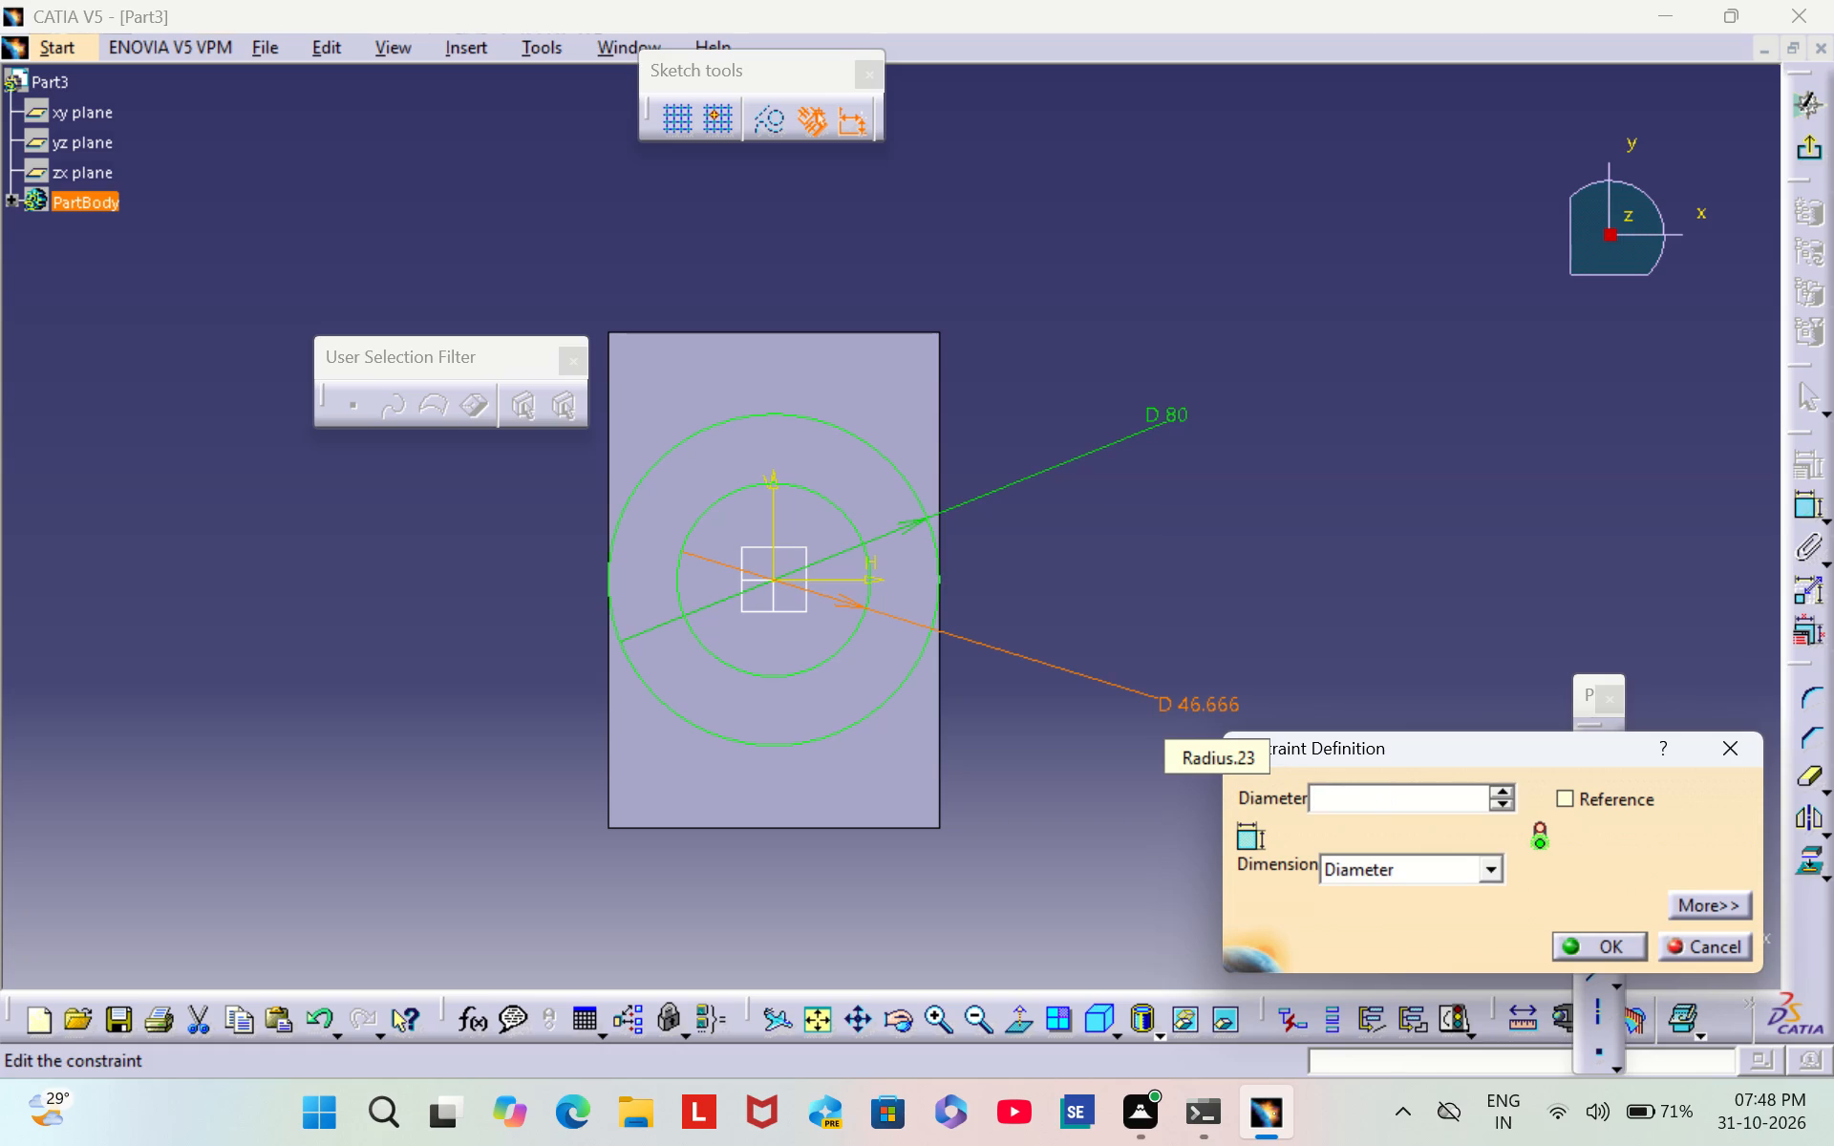
{"action": "type", "text": "60"}
{"action": "key", "text": "Return"}
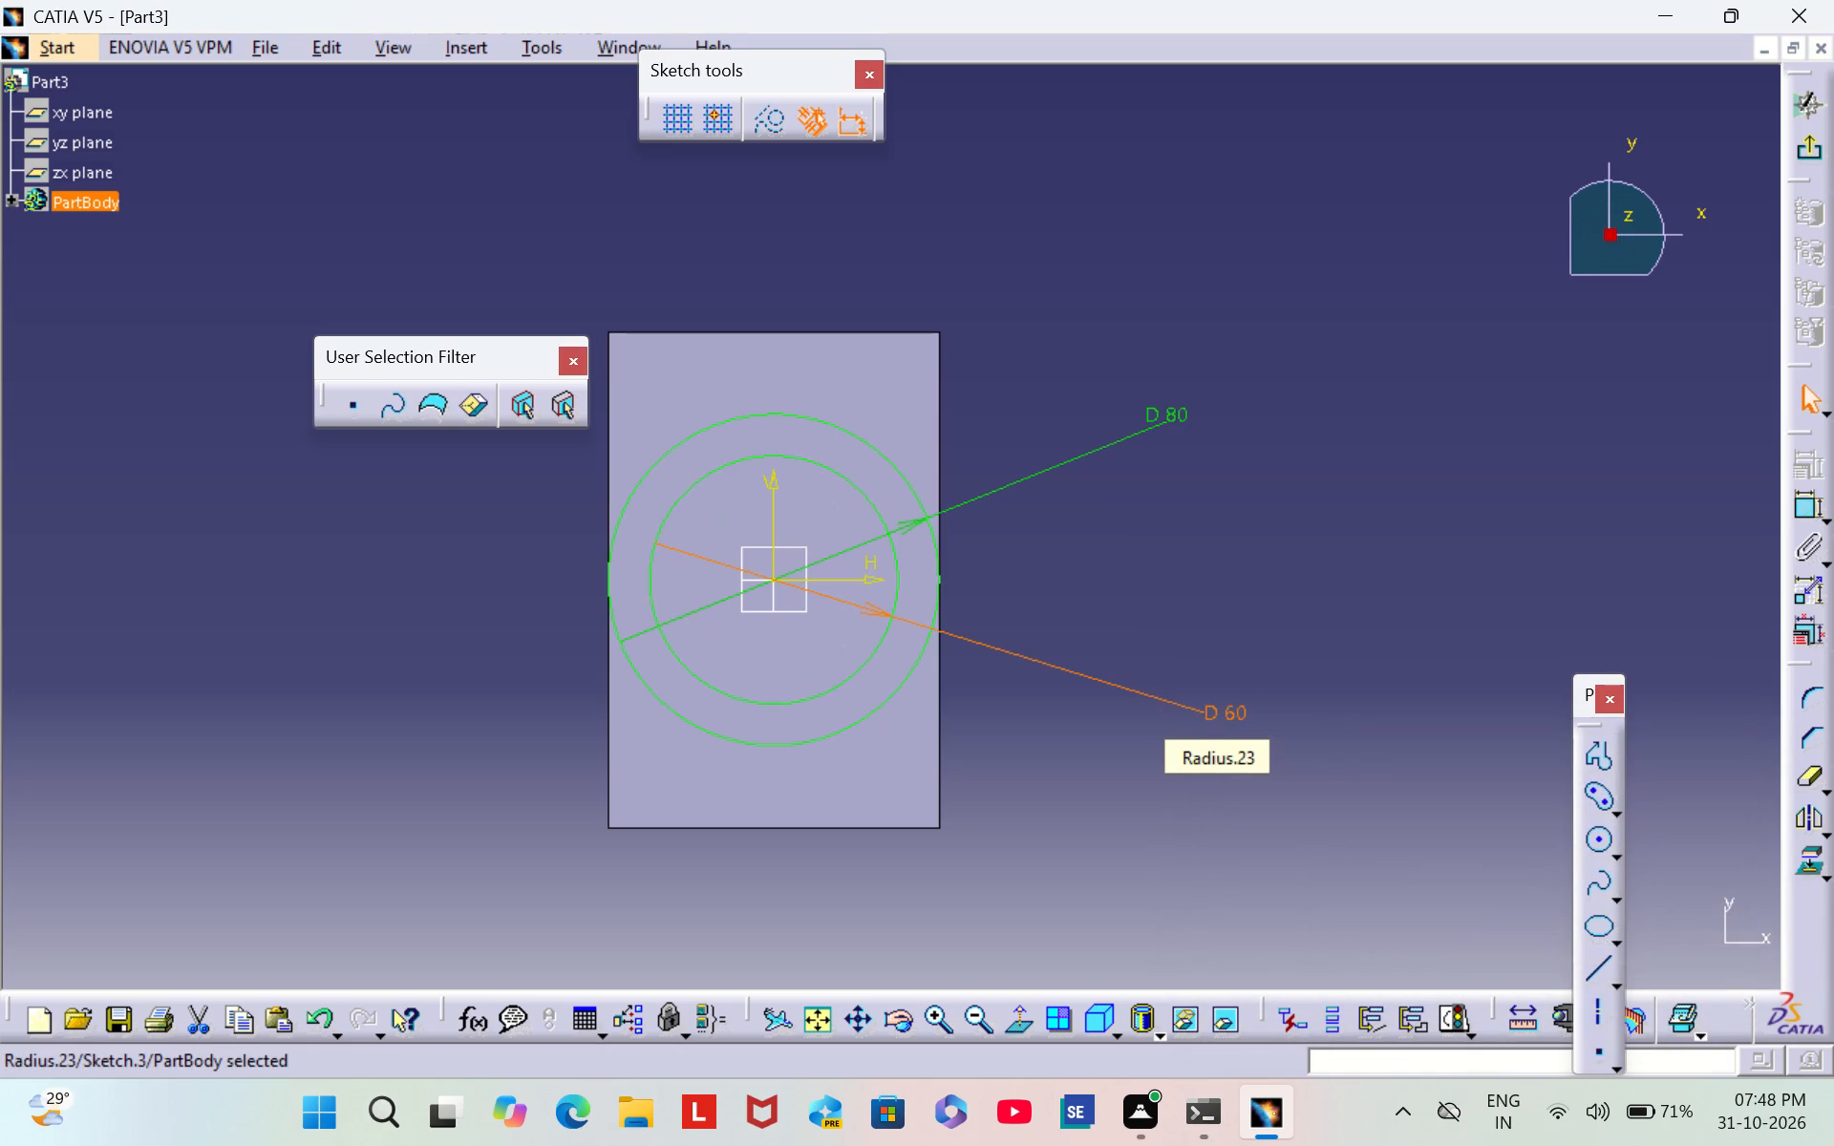
{"action": "left_click", "coordinate": [1285, 681]}
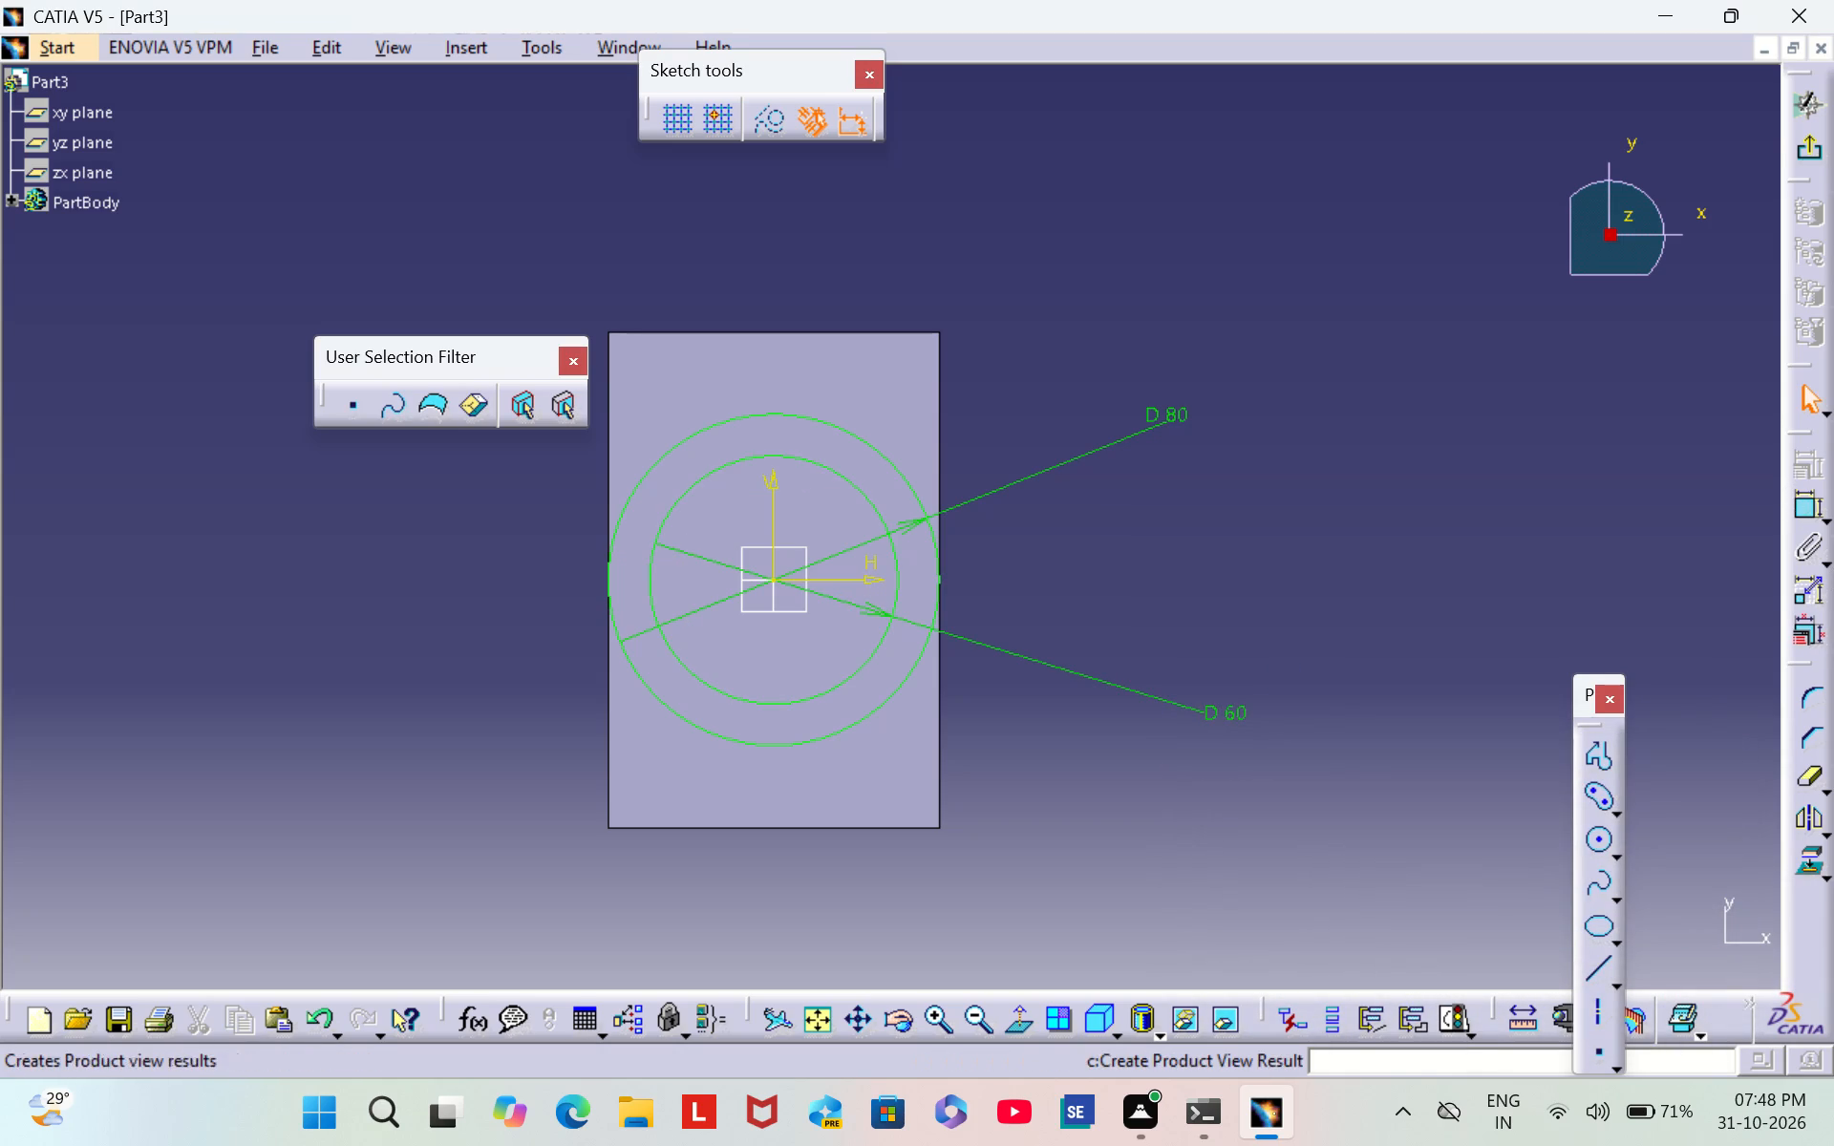
{"action": "left_click", "coordinate": [1814, 156]}
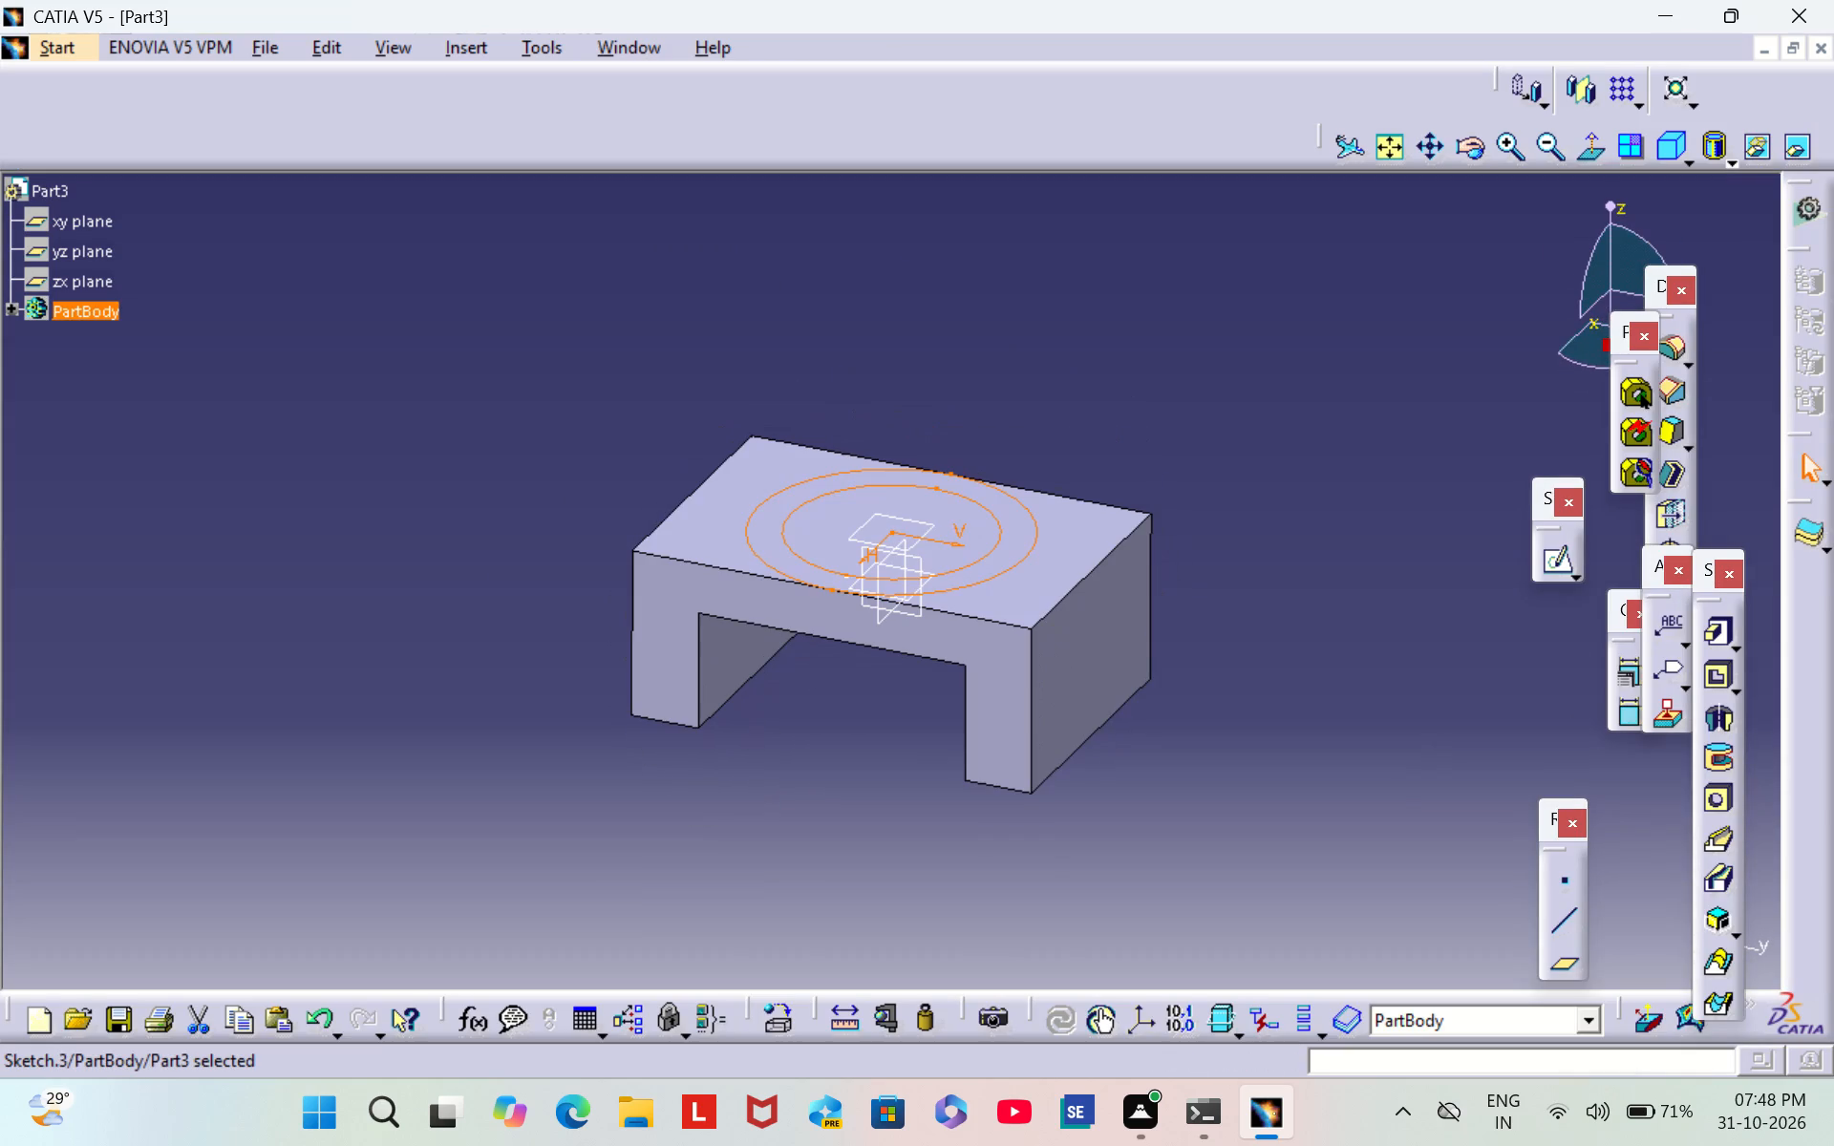
Pad the two-circle sketch 15 mm upward to form a ring on the block's top face.
{"action": "left_click", "coordinate": [1721, 636]}
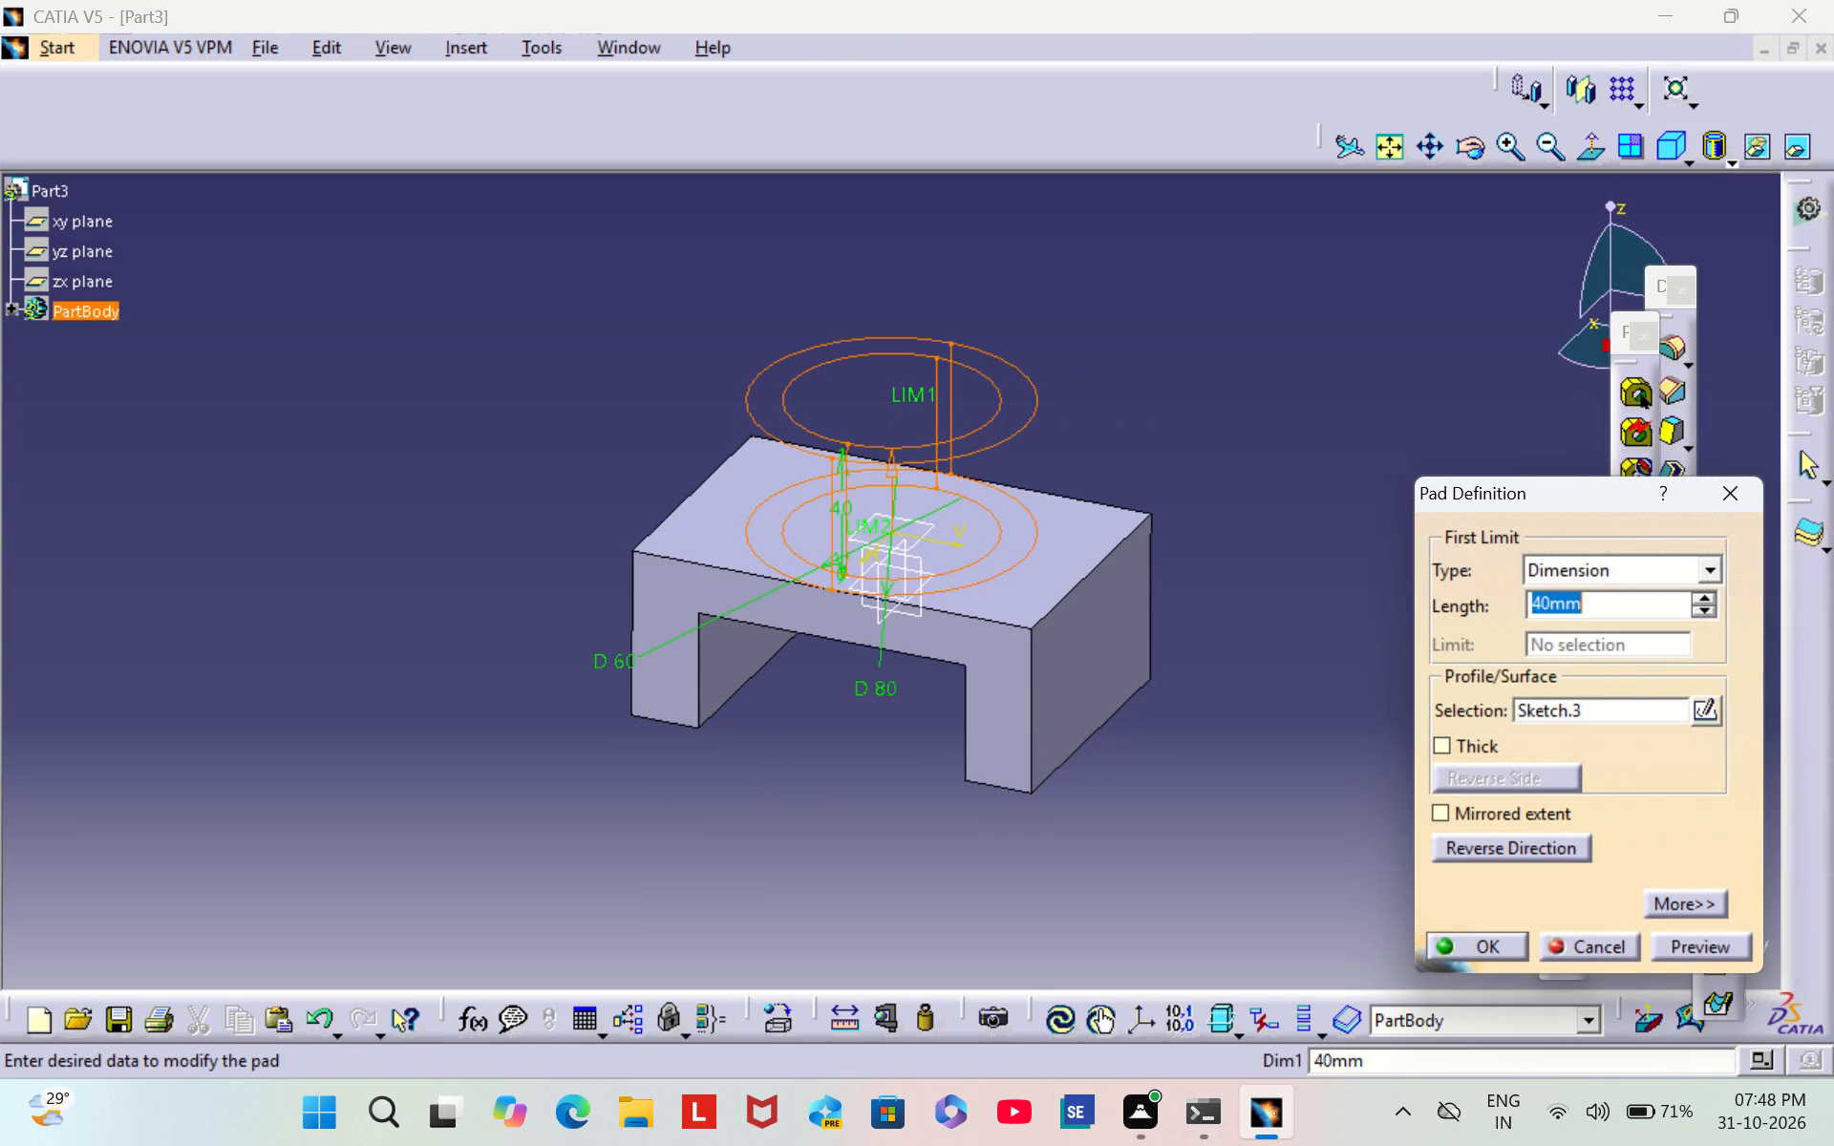
{"action": "key", "text": "BackSpace"}
{"action": "type", "text": "15"}
{"action": "key", "text": "Return"}
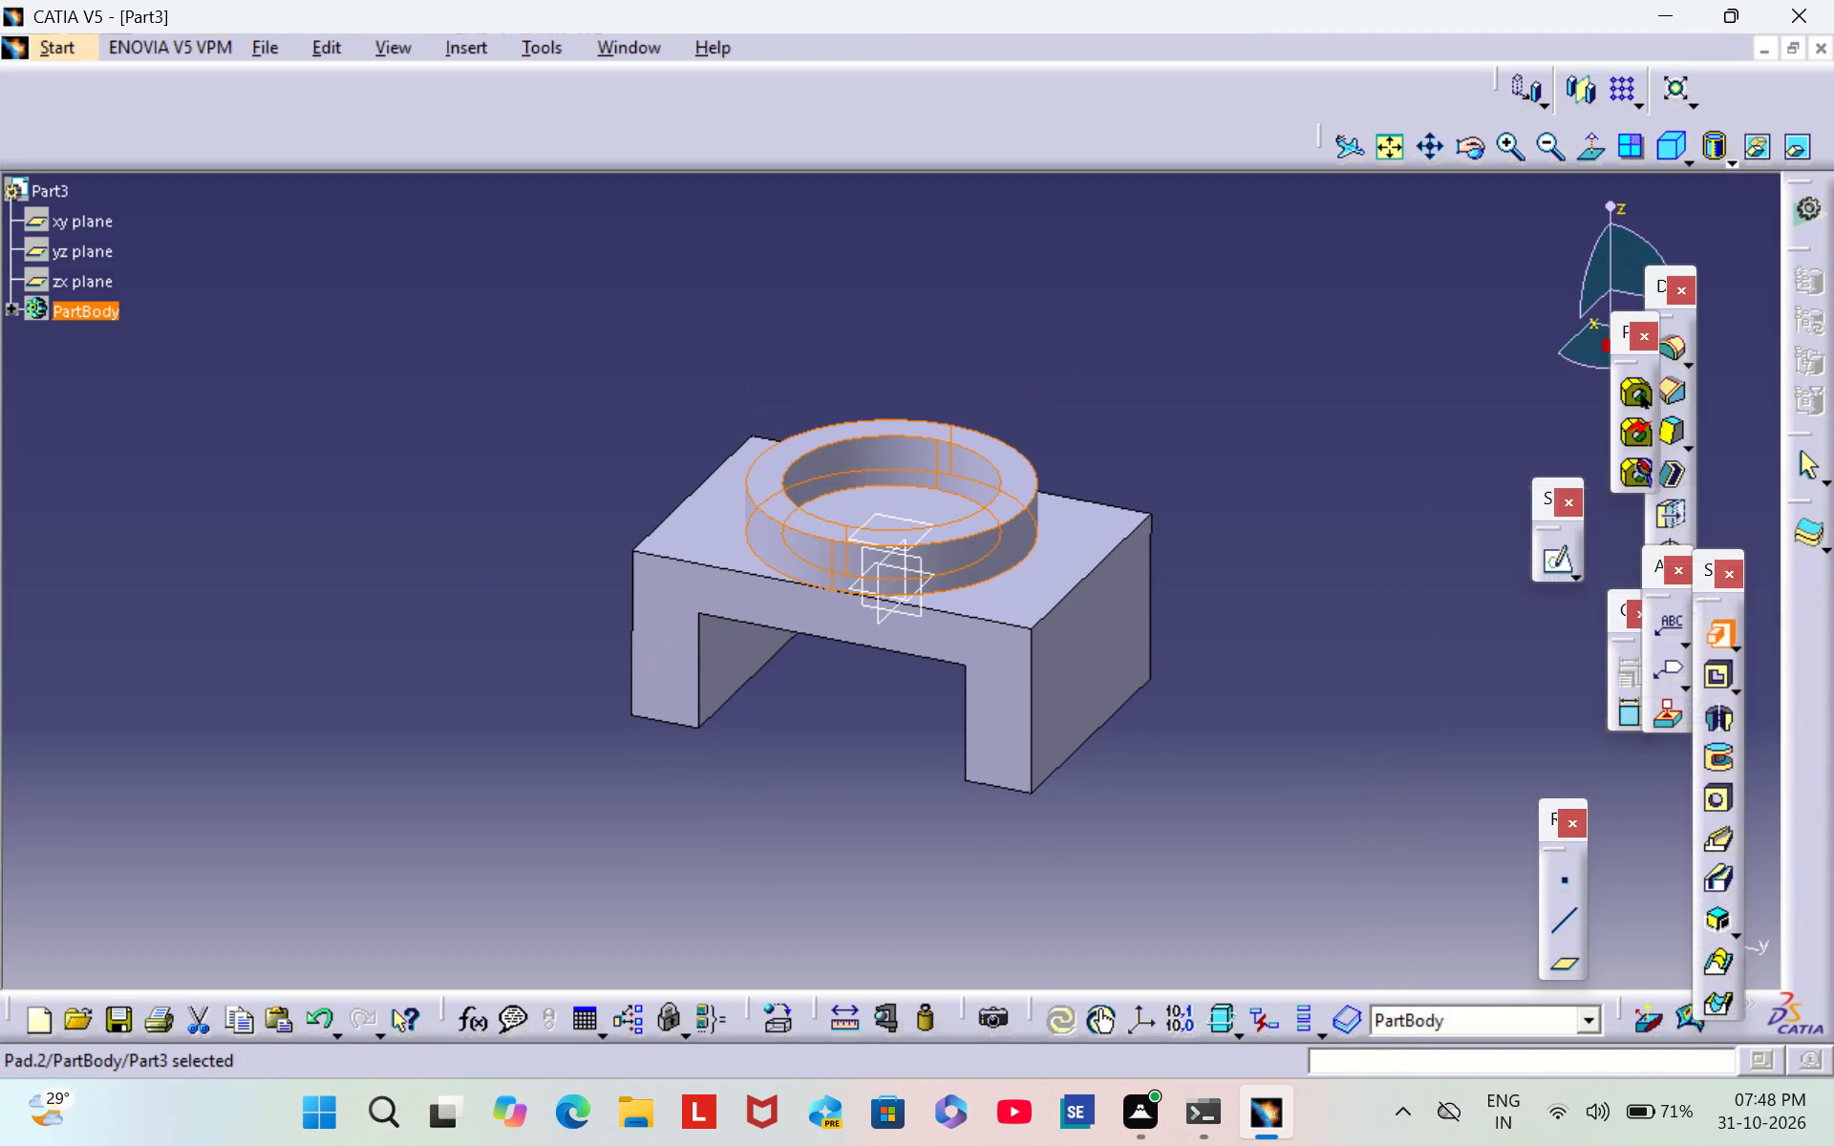
{"action": "left_click", "coordinate": [1300, 556]}
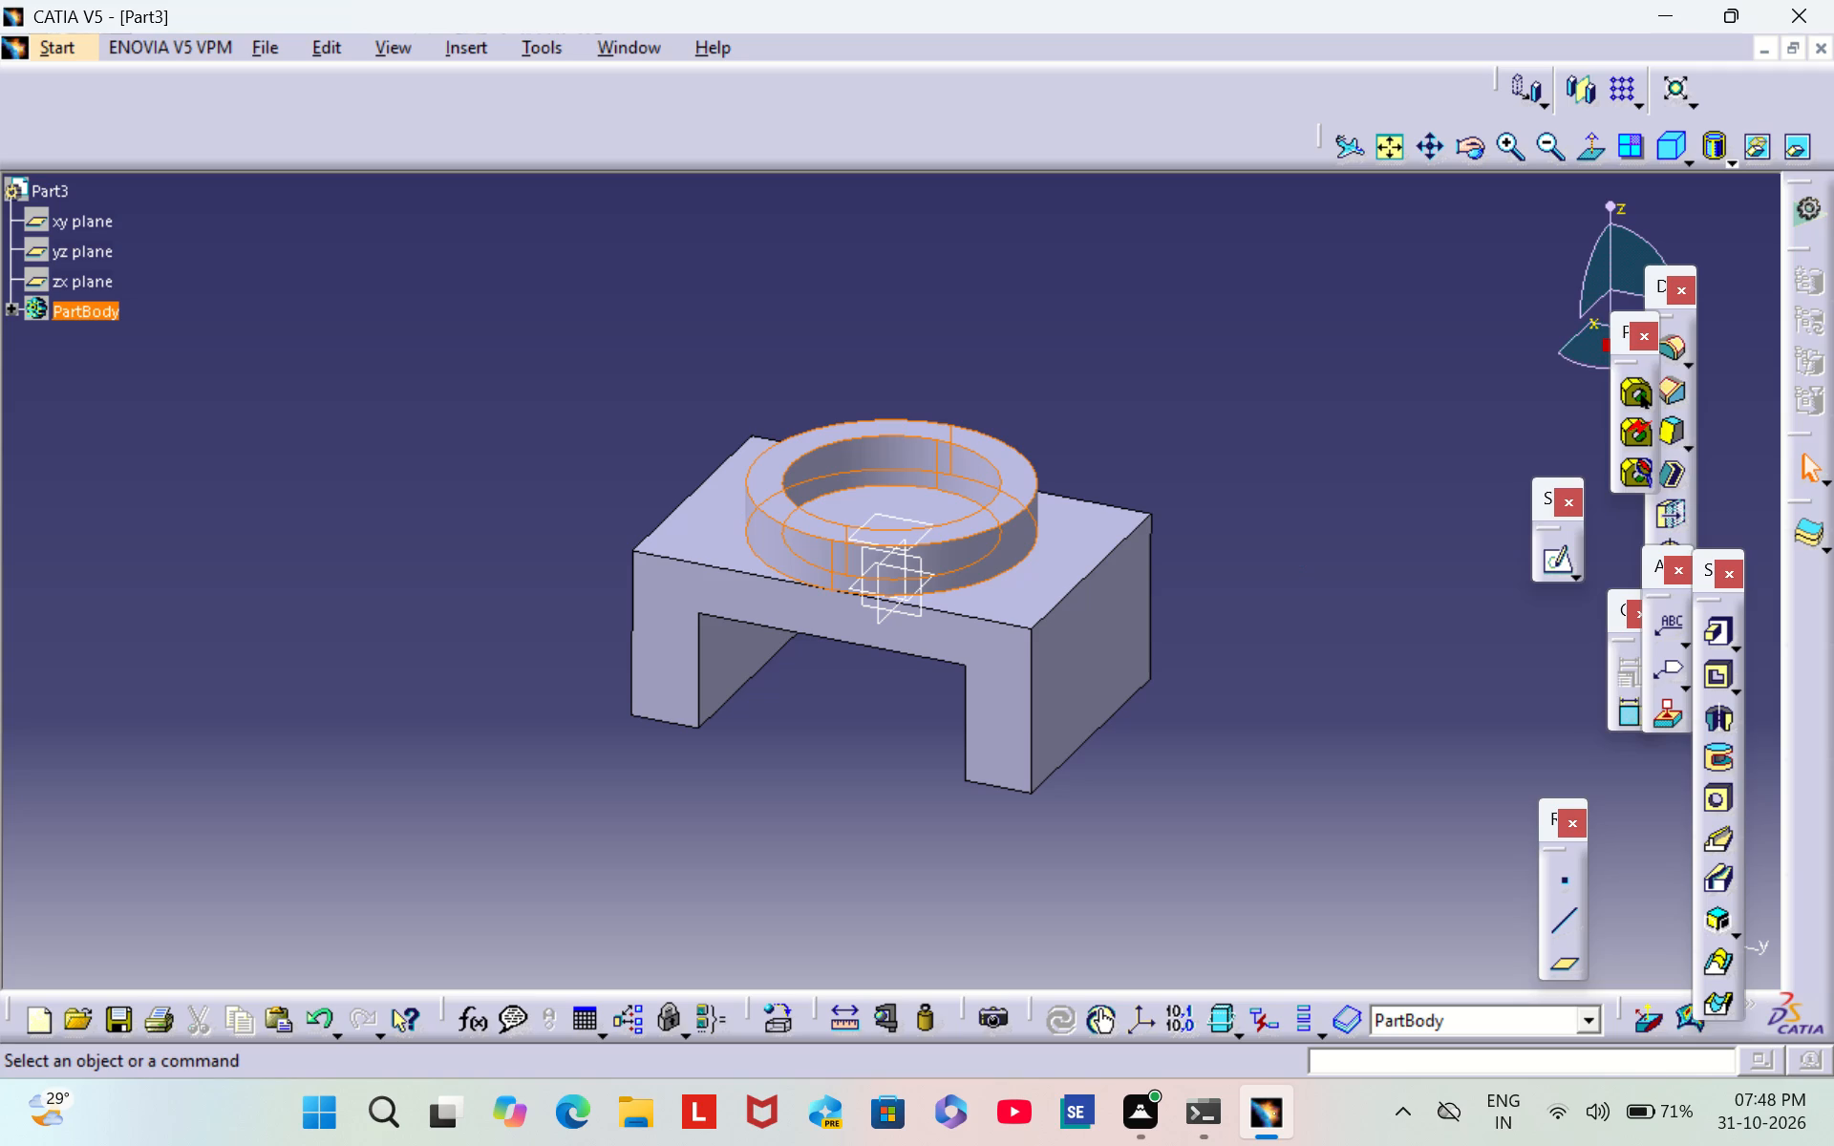
Start a sketch on the offset plane and draw a circle about 28 mm in diameter centred on the origin.
{"action": "left_click", "coordinate": [910, 524]}
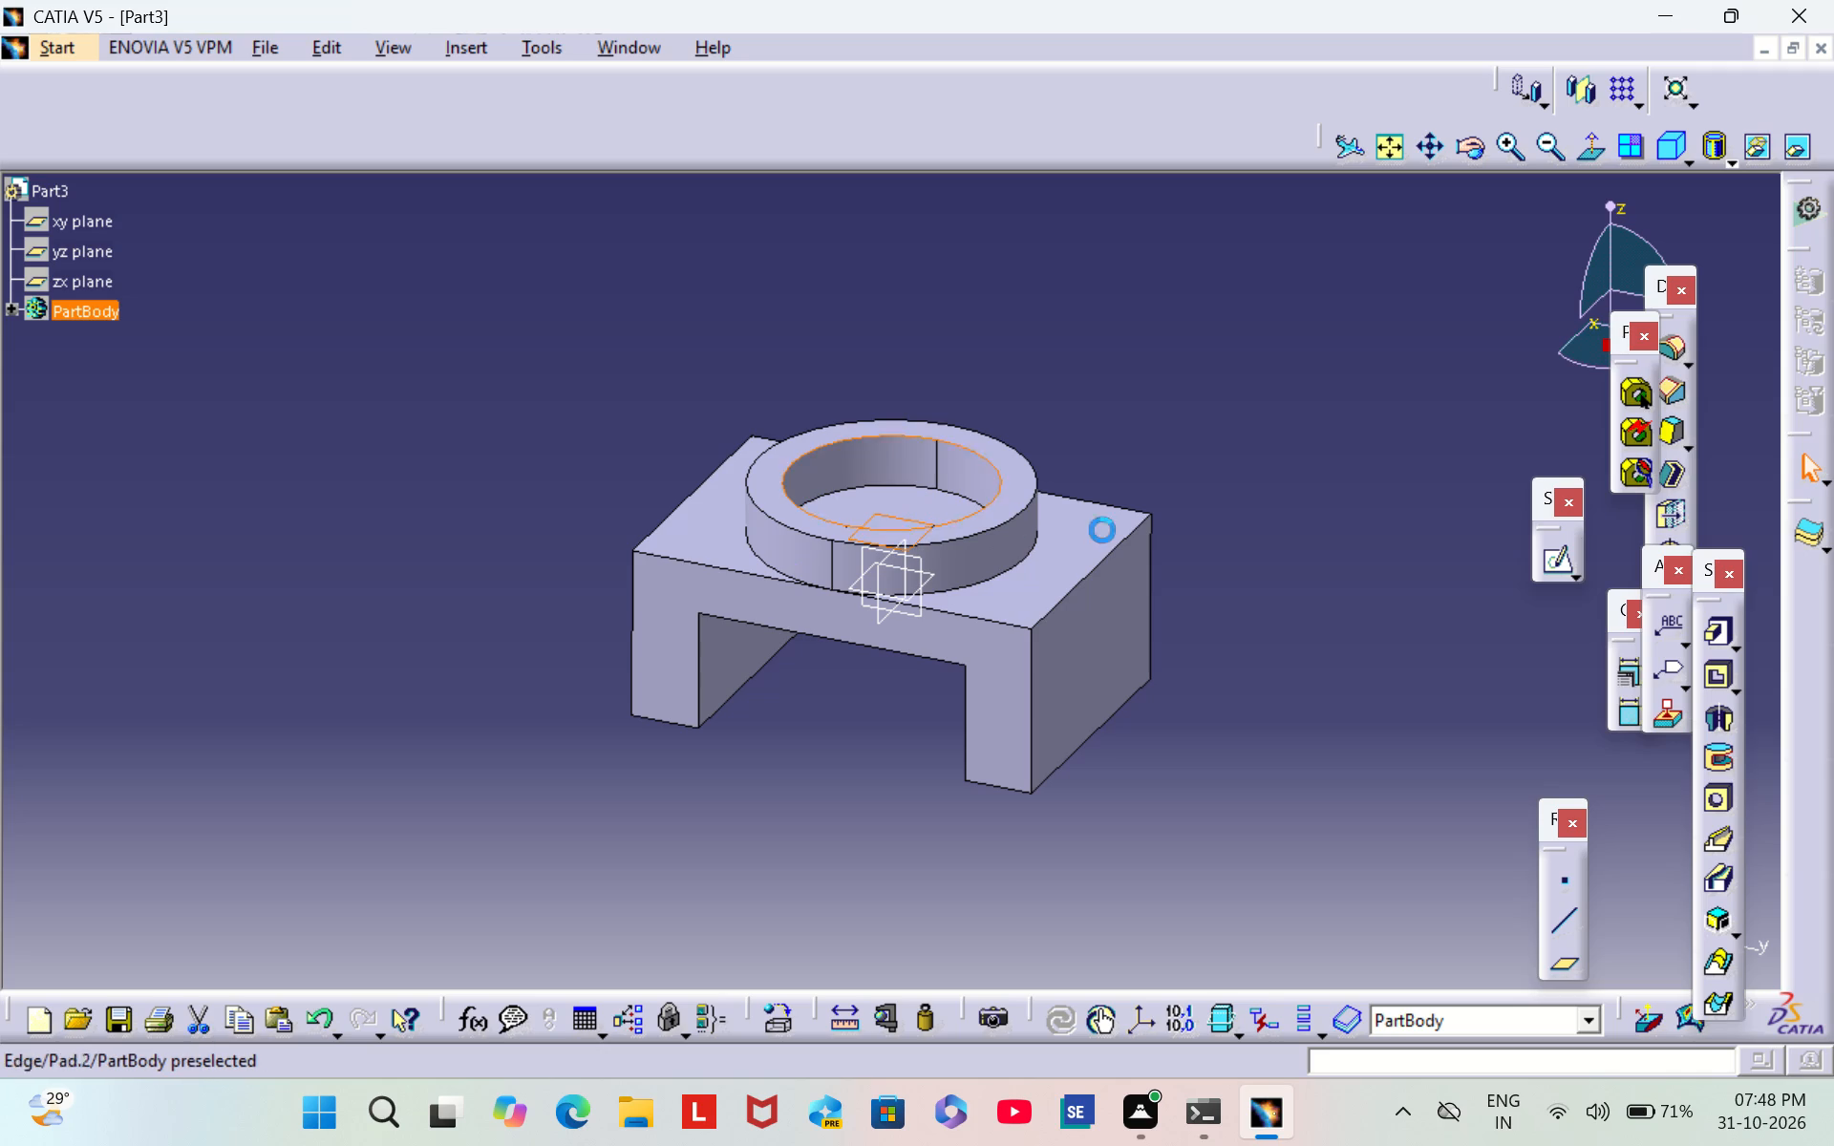
{"action": "left_click", "coordinate": [1562, 570]}
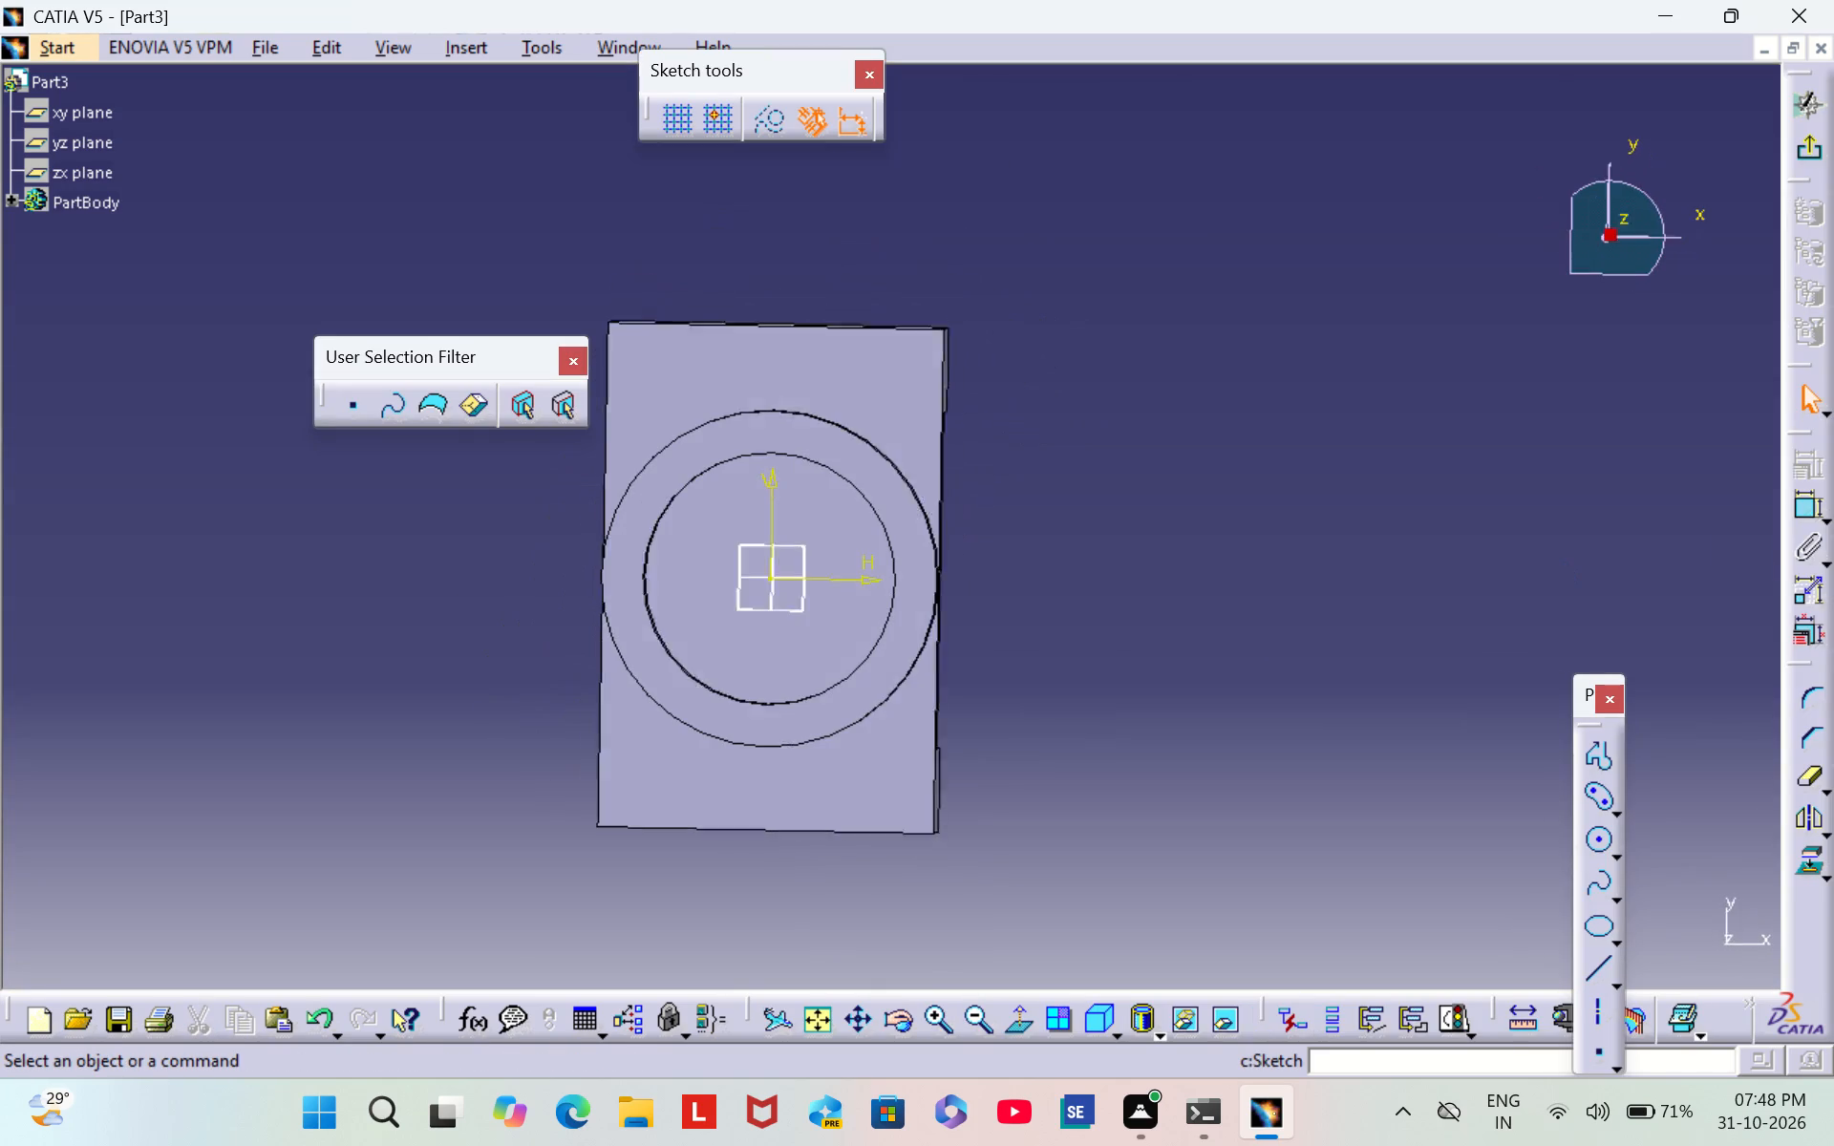
{"action": "left_click", "coordinate": [1602, 852]}
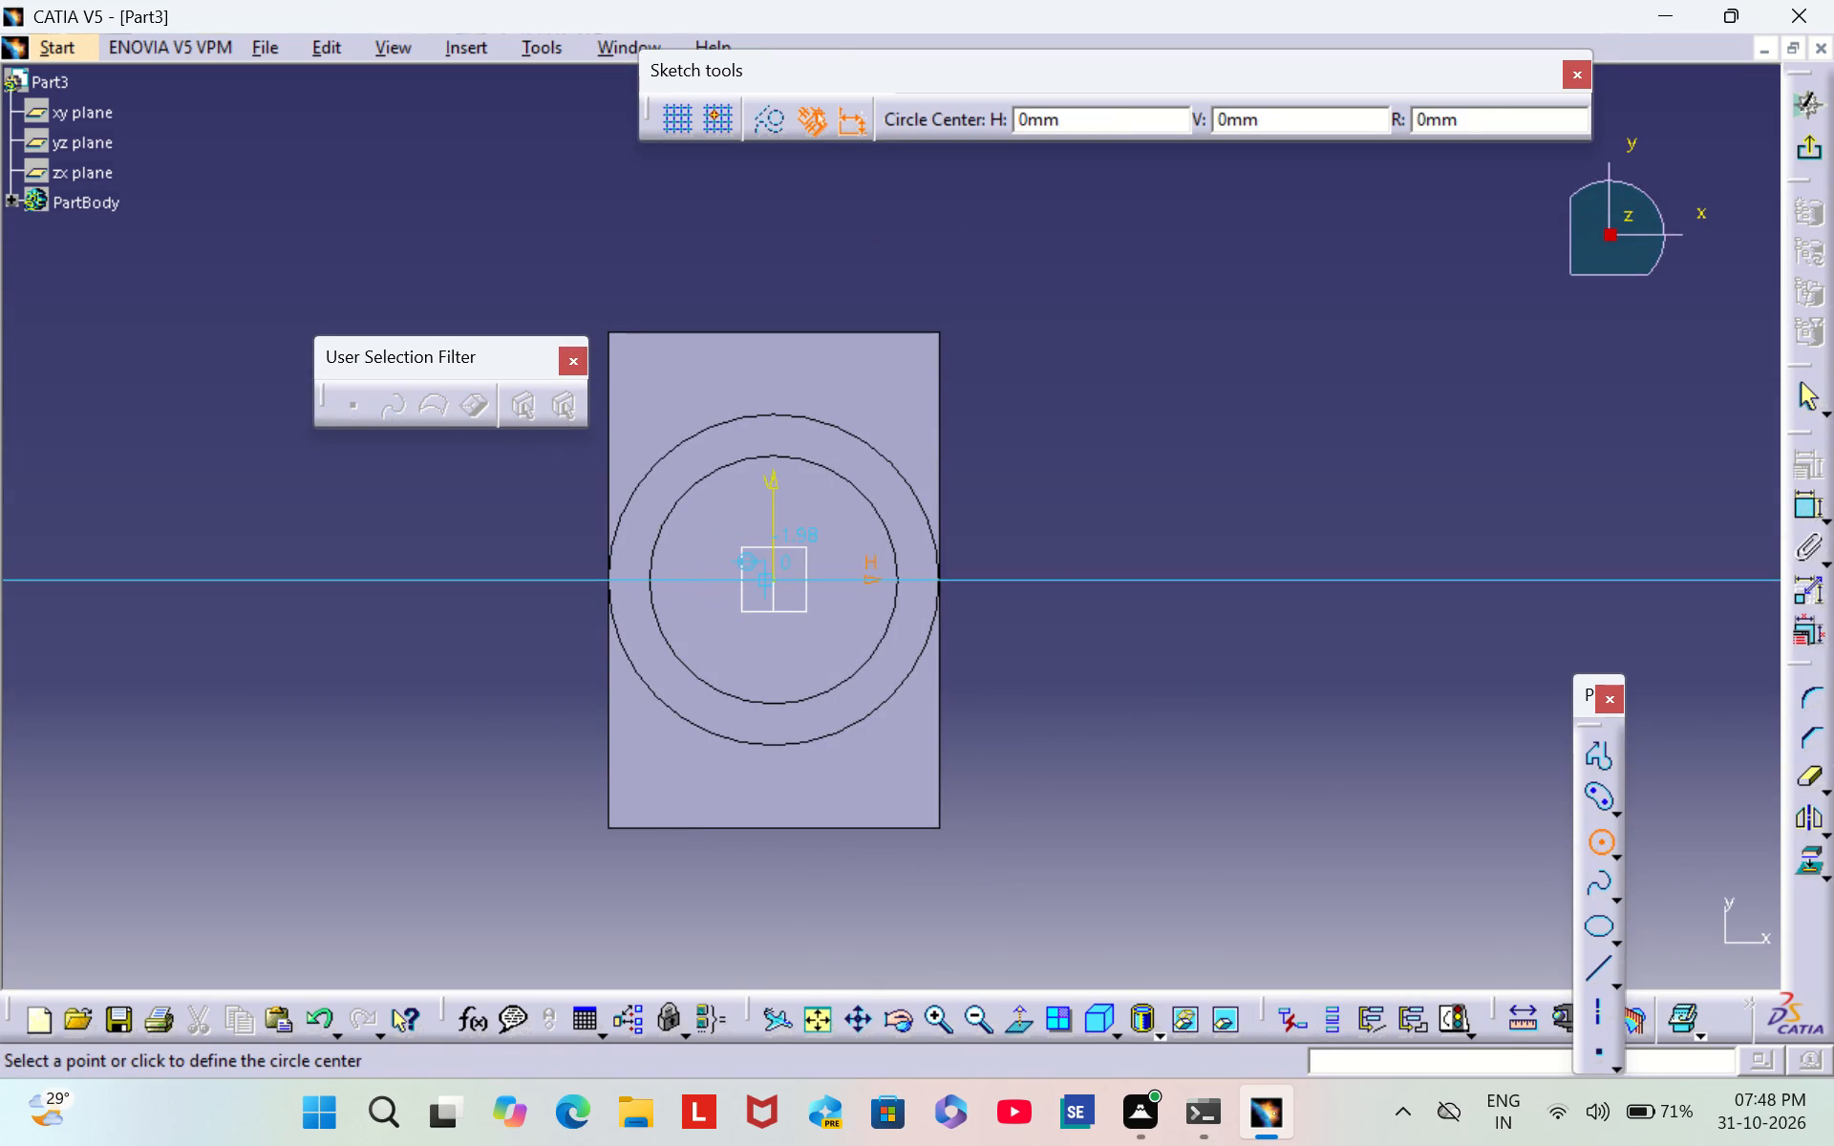
{"action": "left_click", "coordinate": [771, 579]}
{"action": "left_click", "coordinate": [833, 589]}
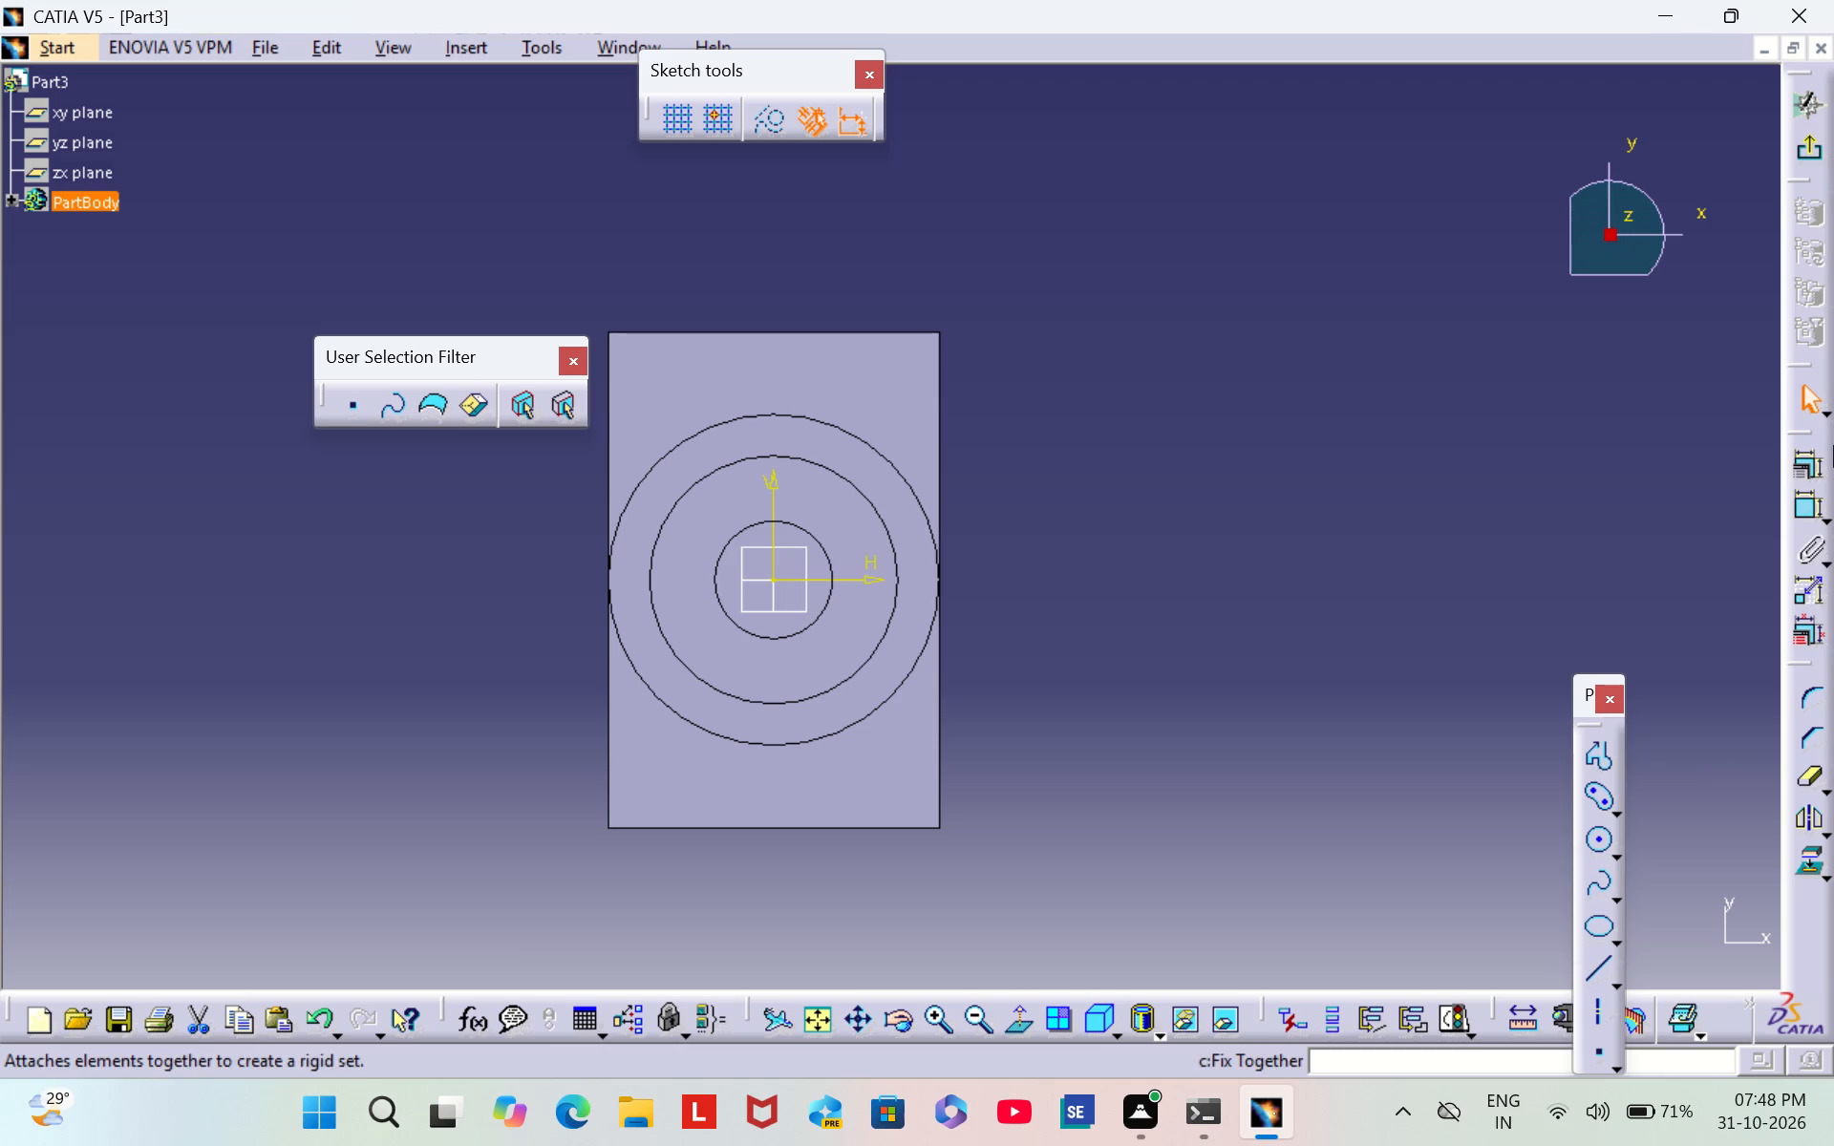
Dimension the new circle, set its diameter to 30 mm and exit the sketch.
{"action": "left_click", "coordinate": [1803, 510]}
{"action": "left_click", "coordinate": [1162, 485]}
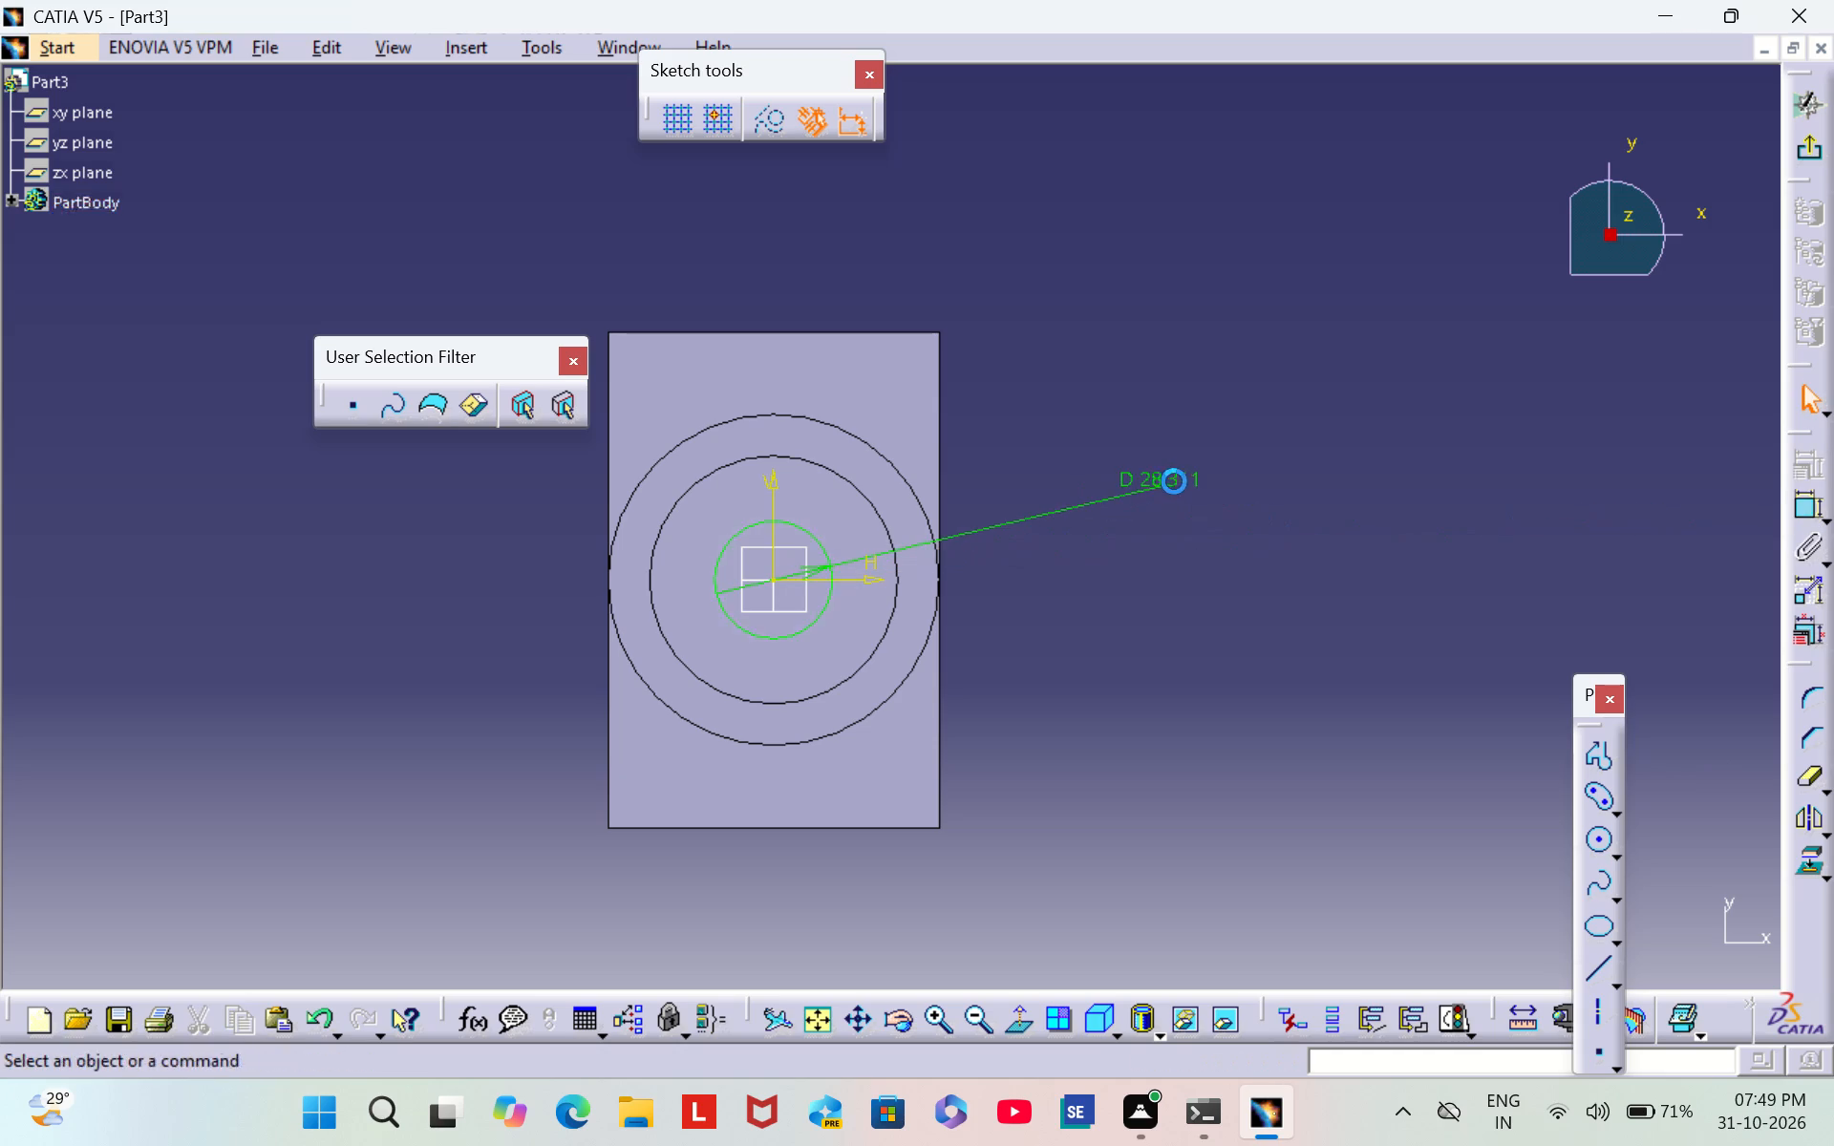
{"action": "double_click", "coordinate": [1172, 481]}
{"action": "key", "text": "BackSpace"}
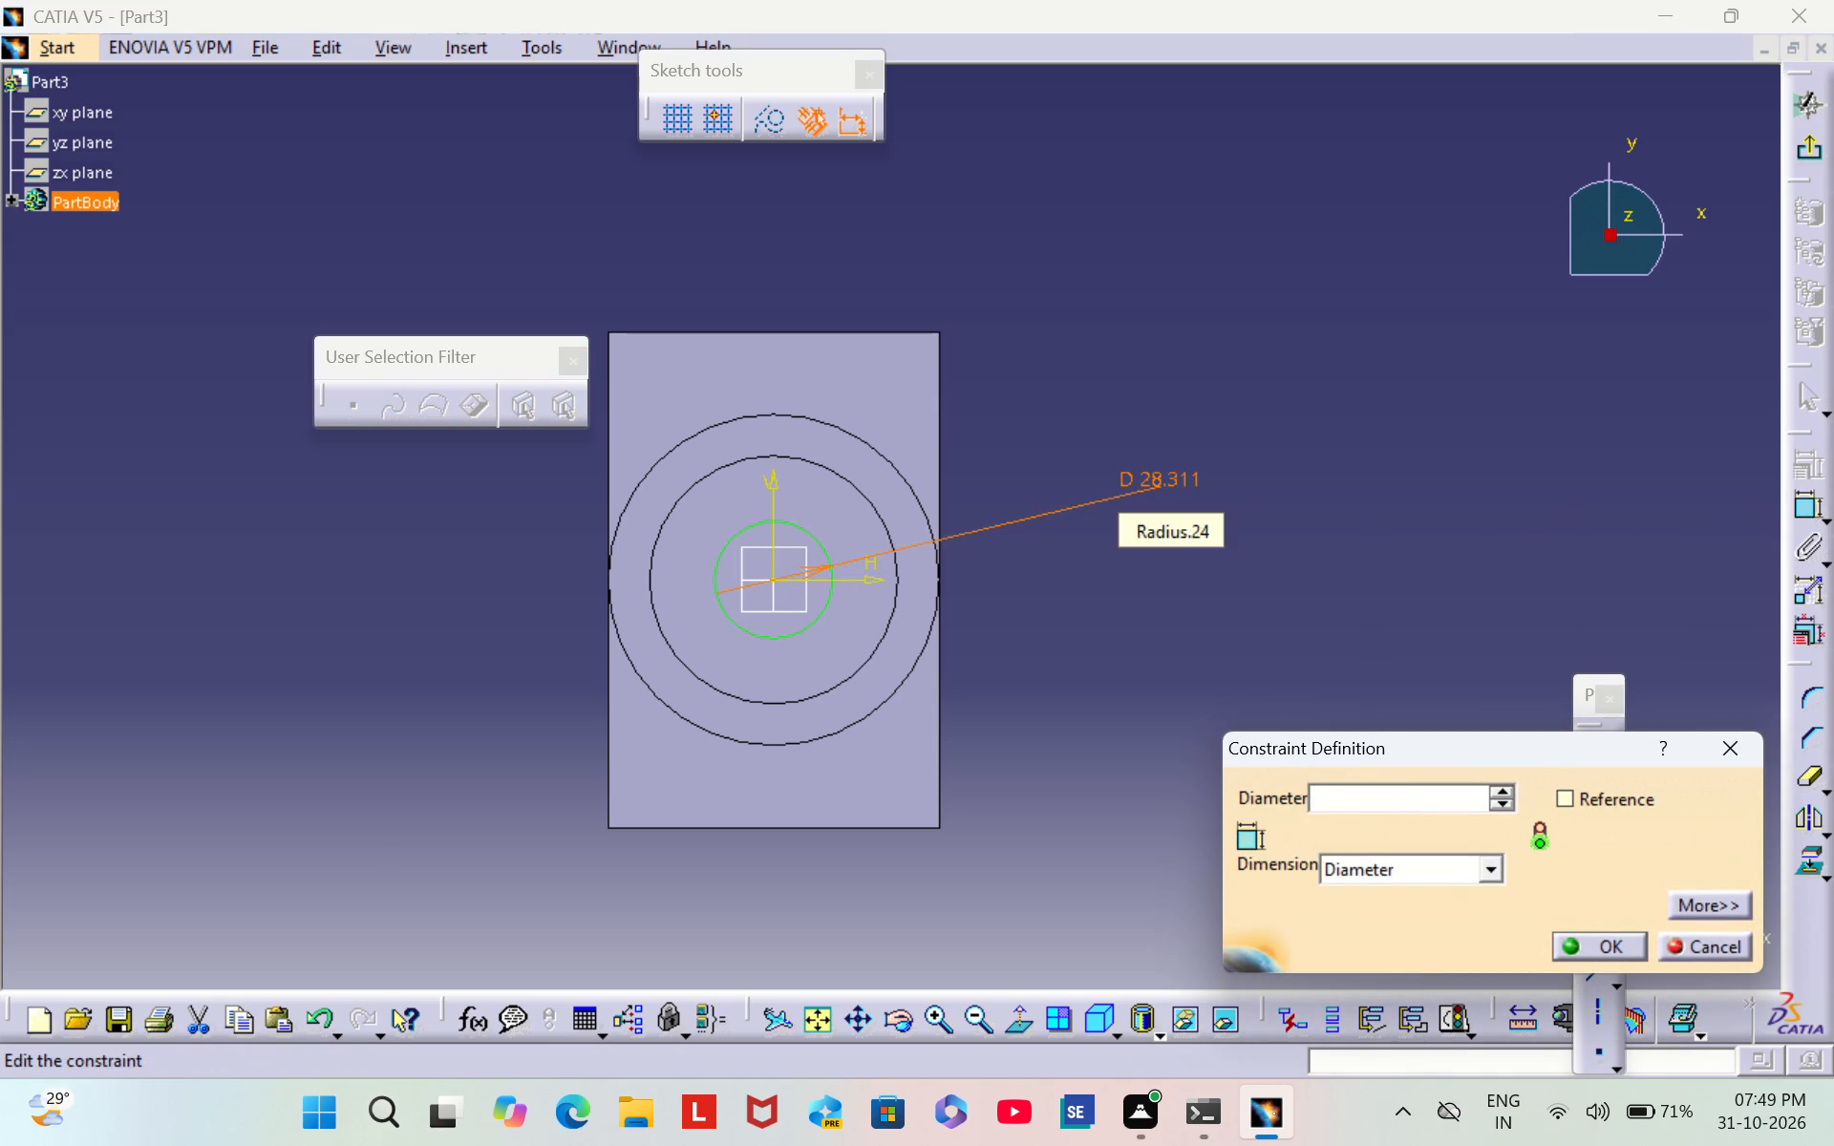
{"action": "type", "text": "30"}
{"action": "key", "text": "Return"}
{"action": "left_click", "coordinate": [1271, 461]}
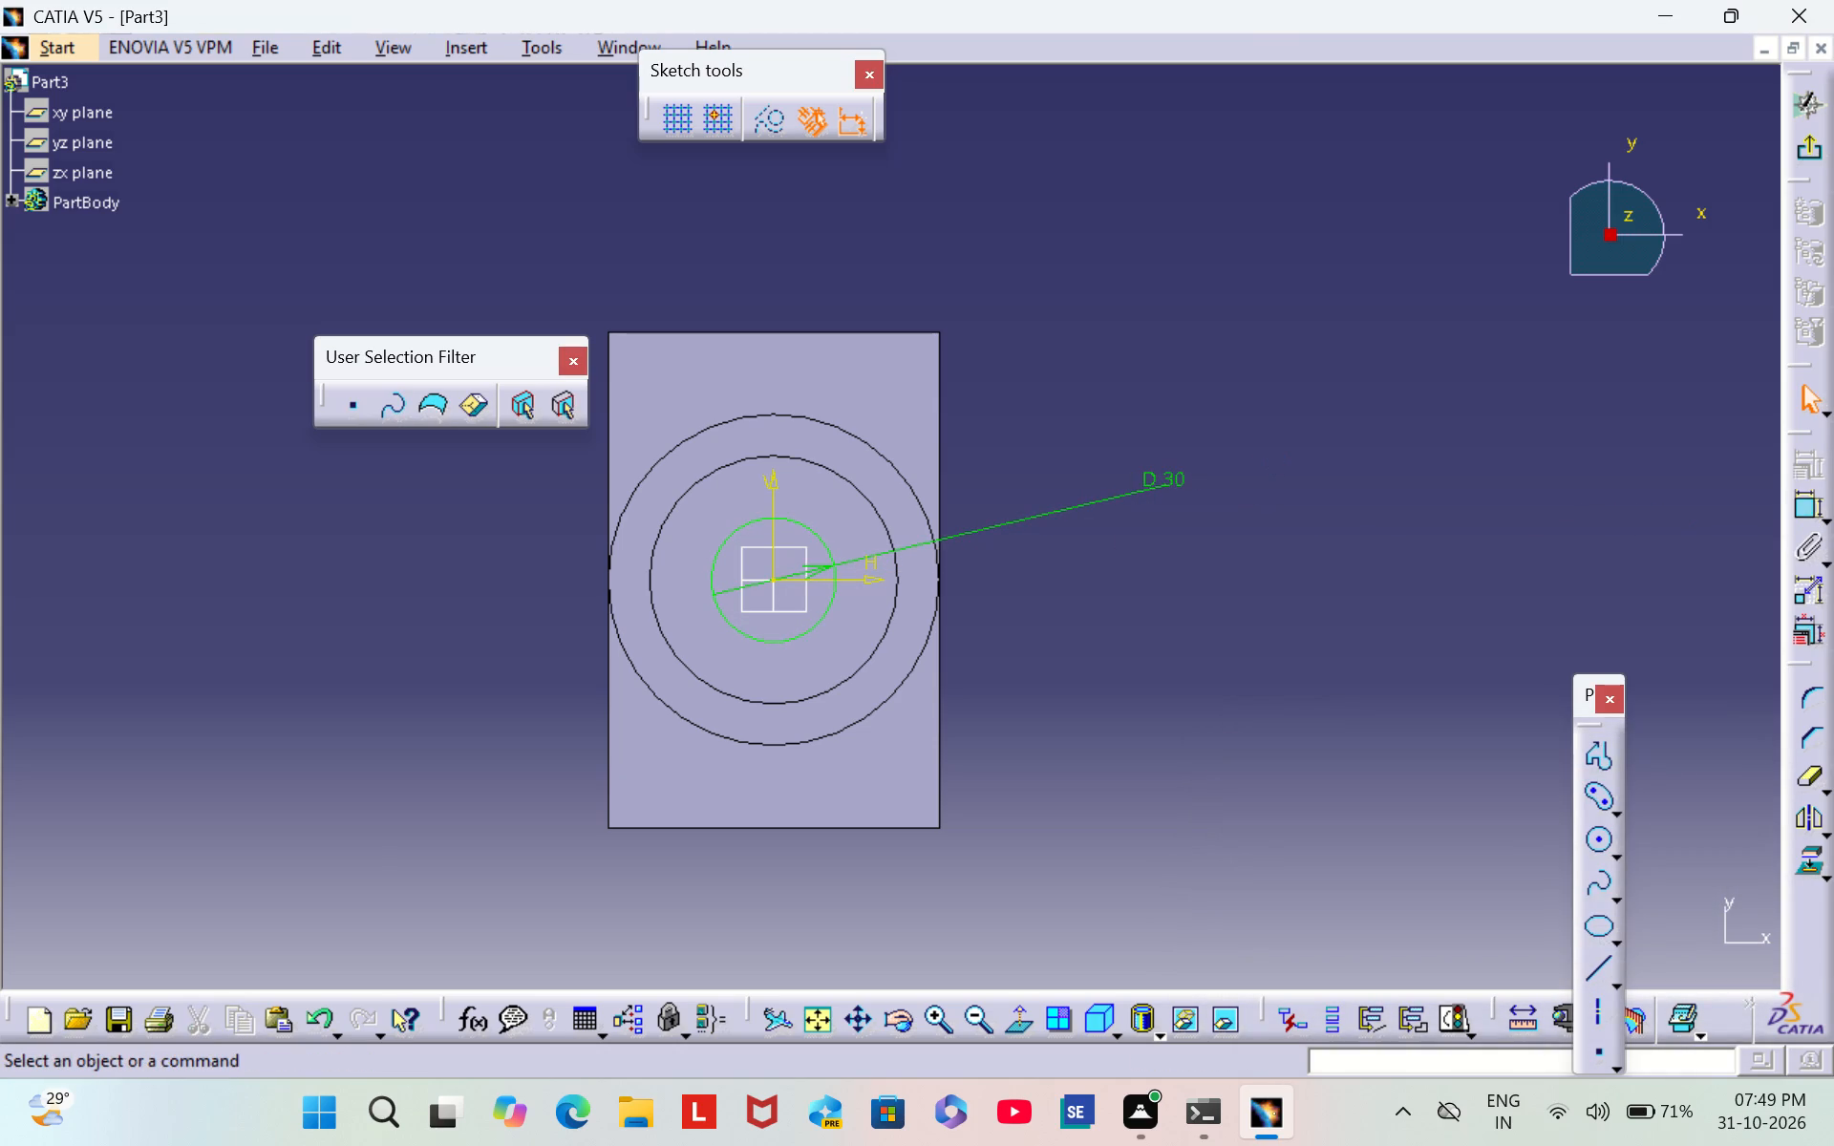
{"action": "left_click", "coordinate": [1796, 148]}
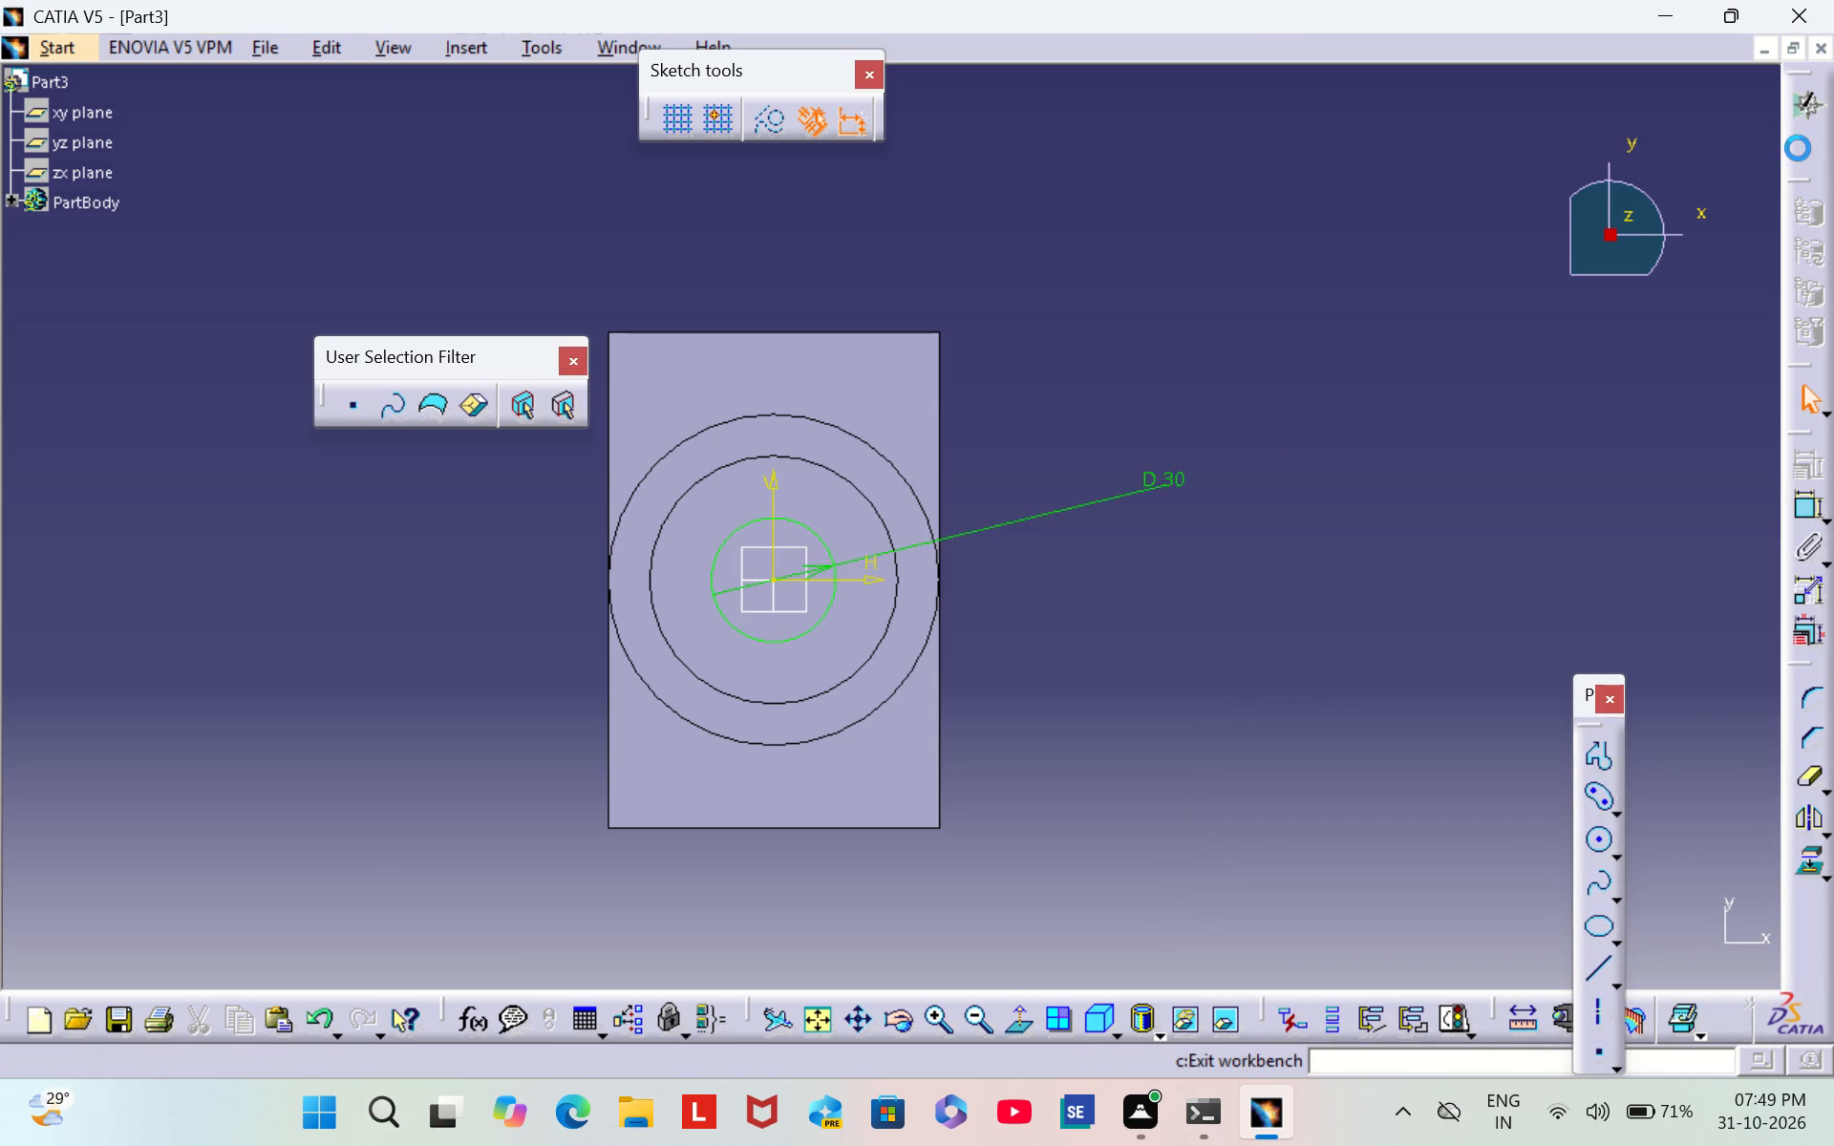
Cut a pocket from the 30 mm circle sketch through the block with the limit type Up to last.
{"action": "left_click", "coordinate": [1713, 687]}
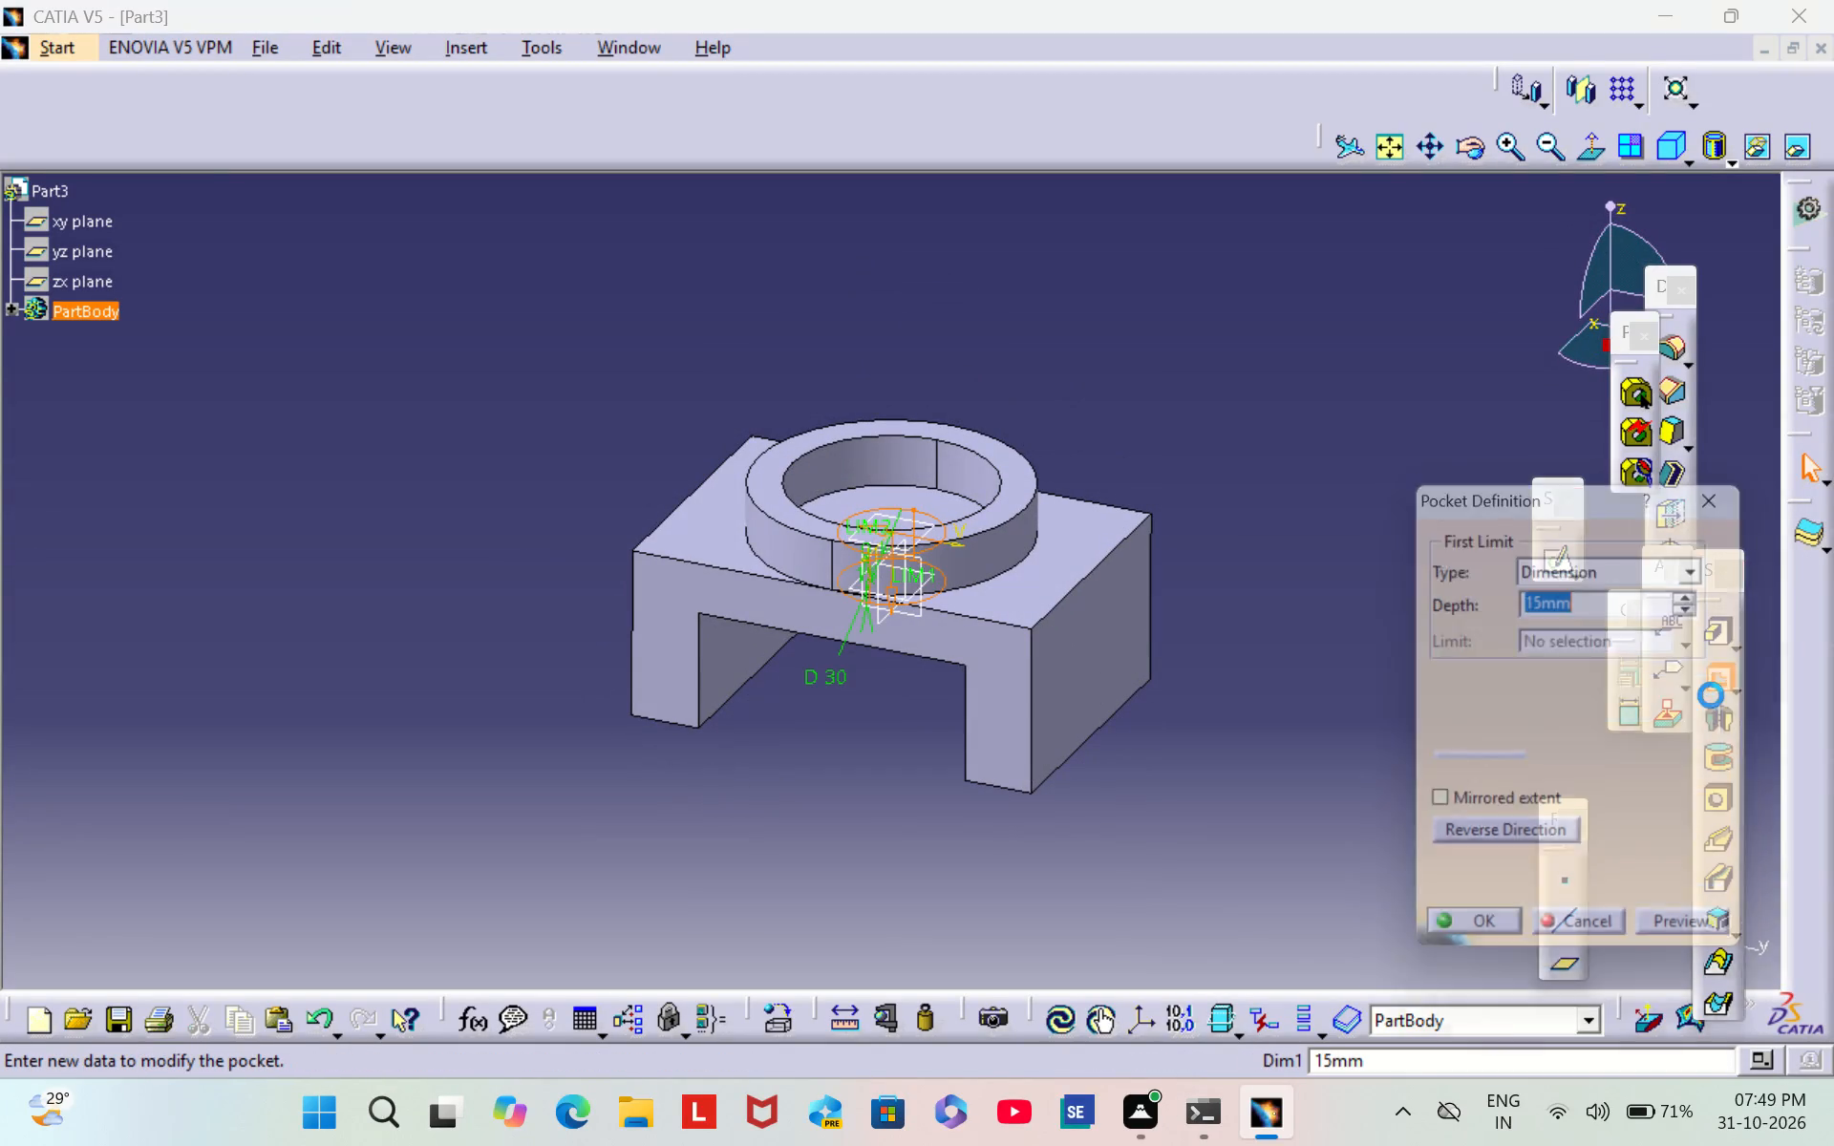
{"action": "left_click", "coordinate": [1702, 563]}
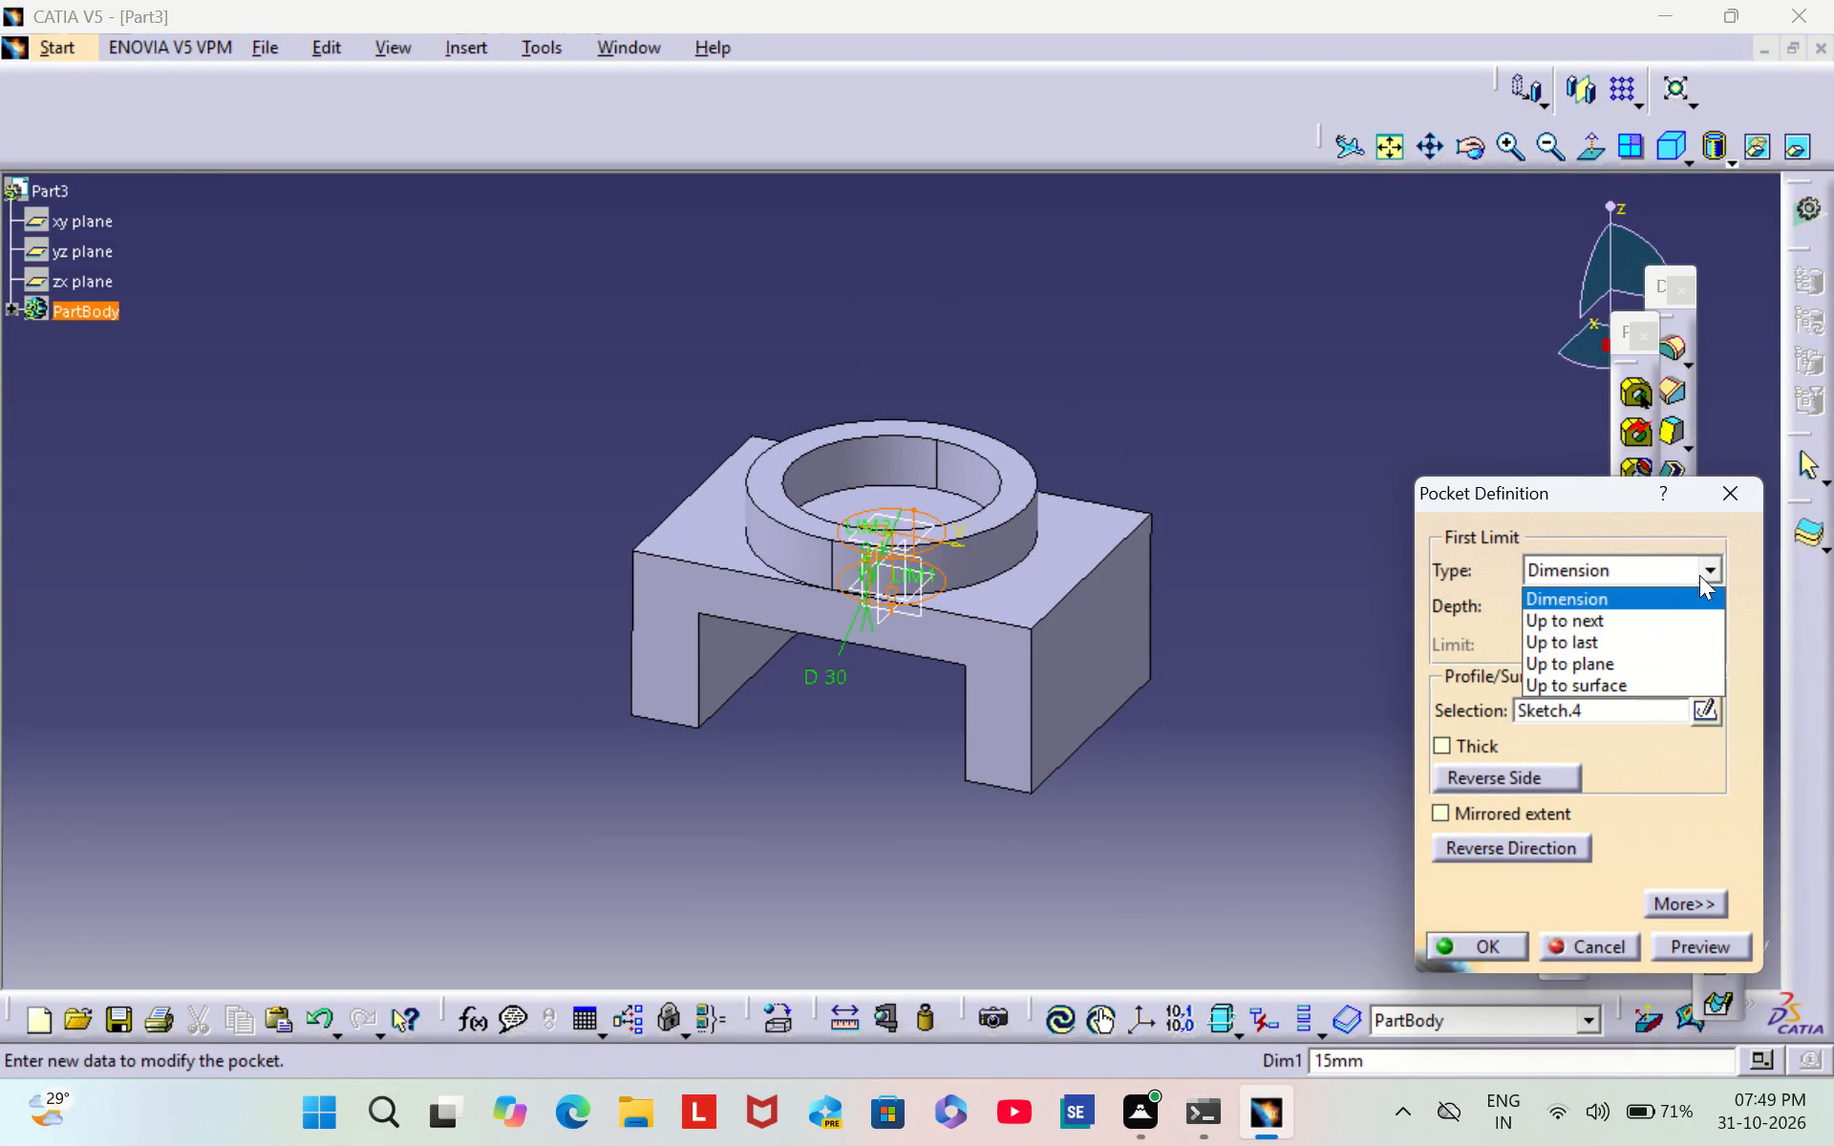
{"action": "left_click", "coordinate": [1647, 631]}
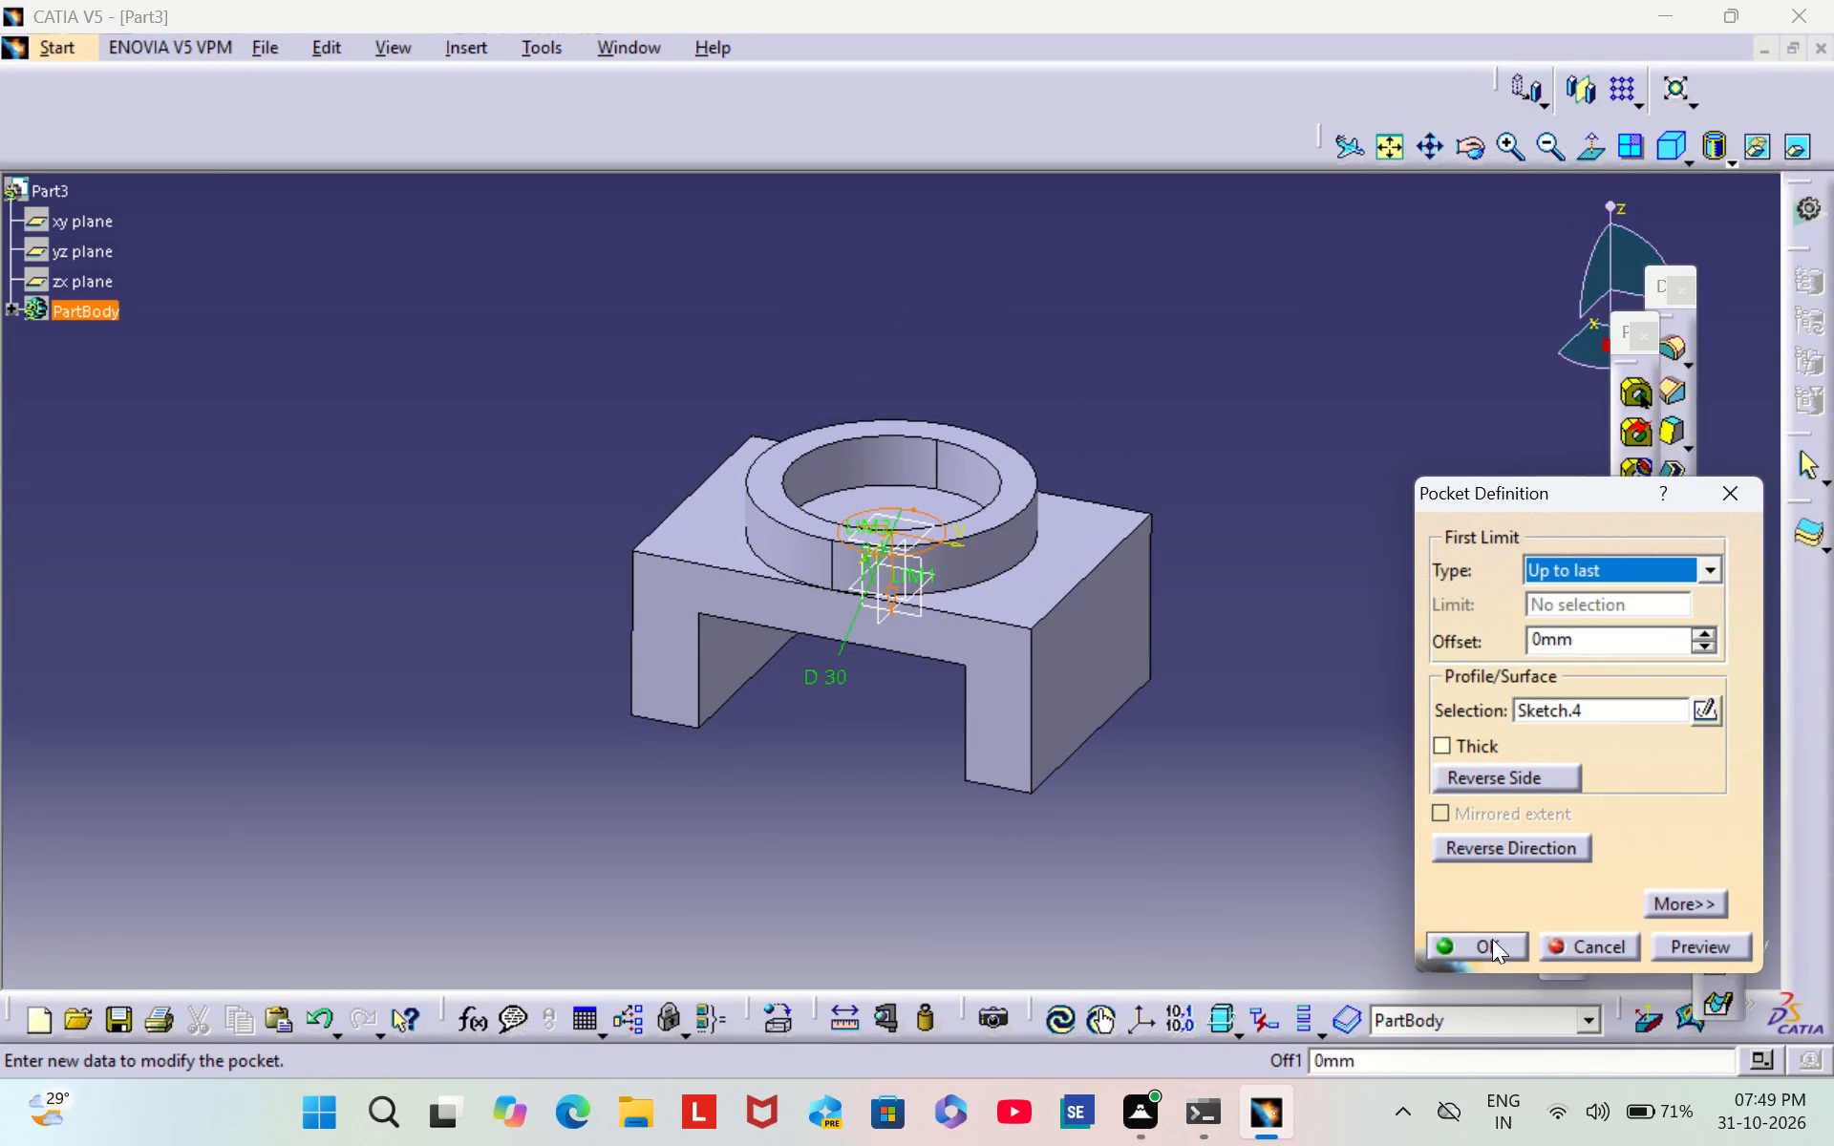
{"action": "left_click", "coordinate": [1492, 939]}
{"action": "left_click", "coordinate": [1310, 620]}
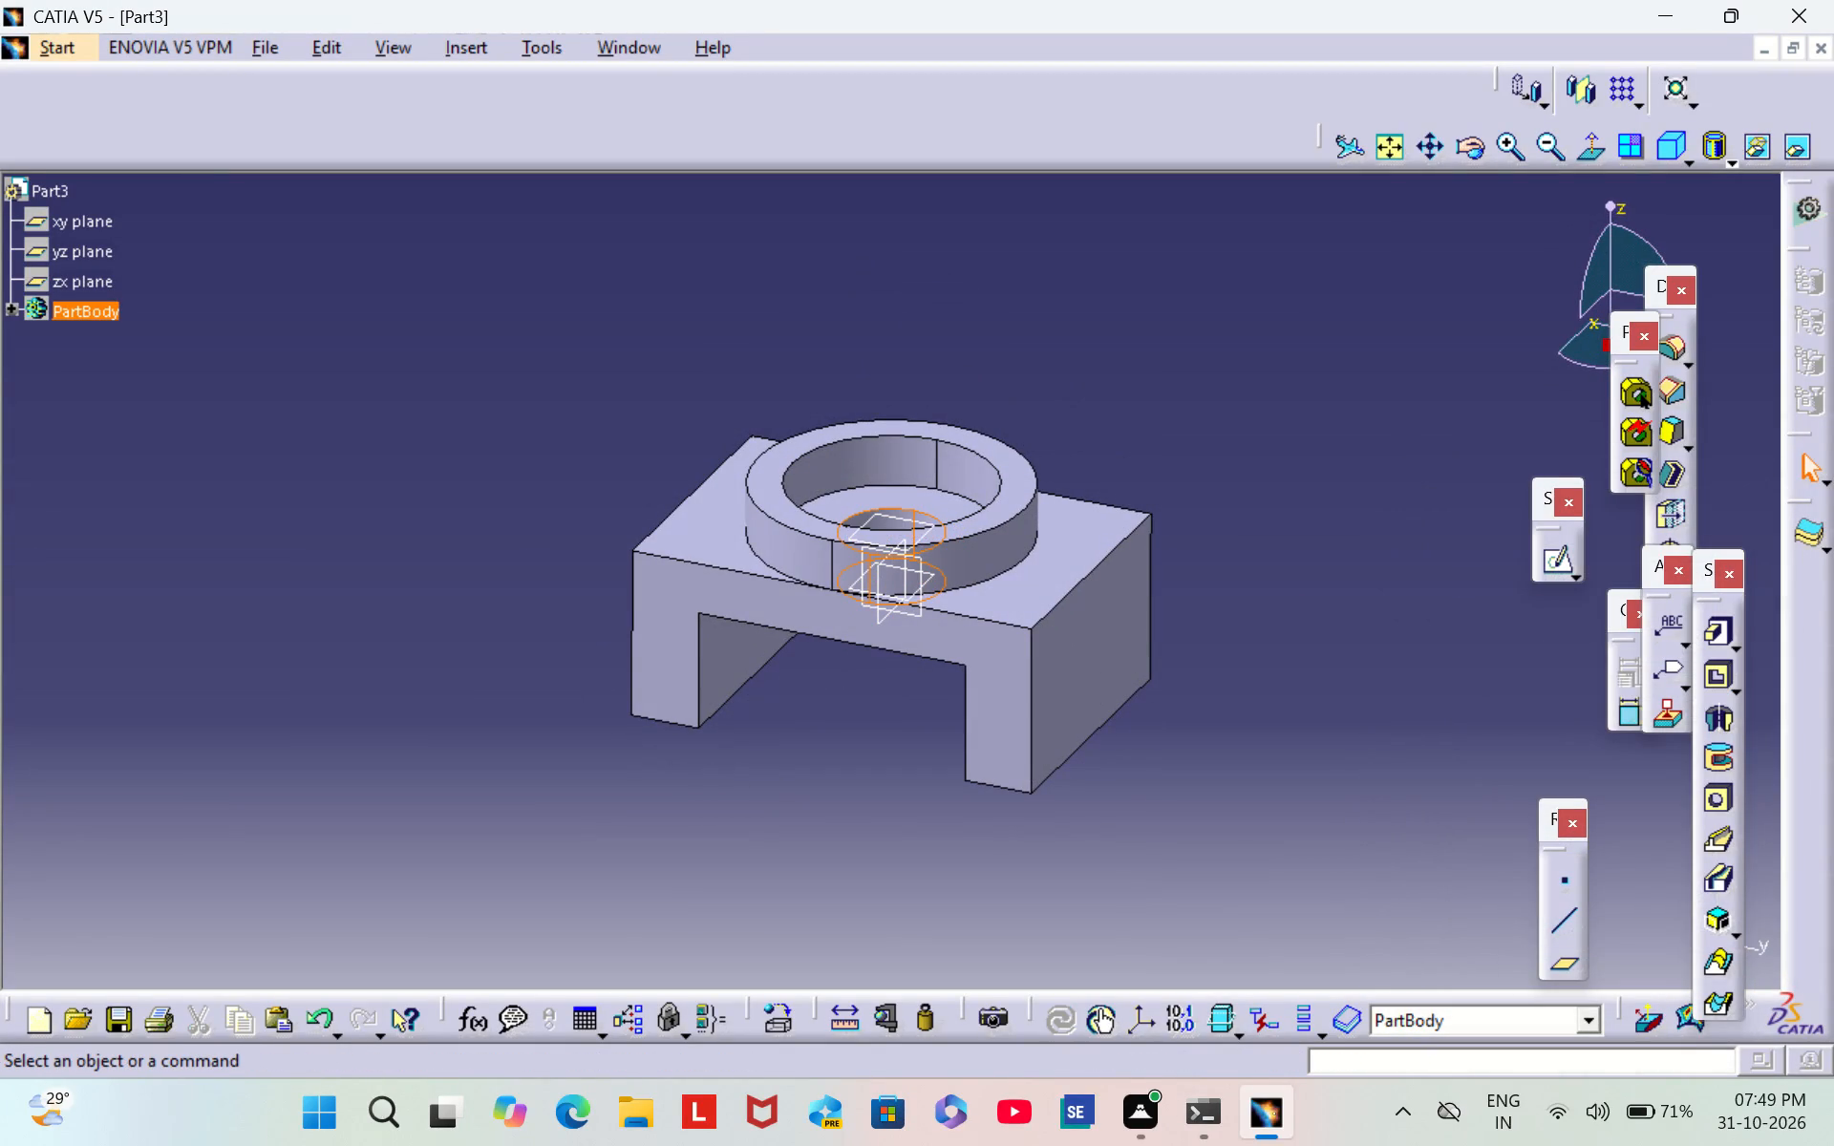
Start a sketch on the block's solid outer side face and draw a circle about 18 mm in diameter on the vertical axis, about 17 mm below the origin.
{"action": "left_click", "coordinate": [1123, 664]}
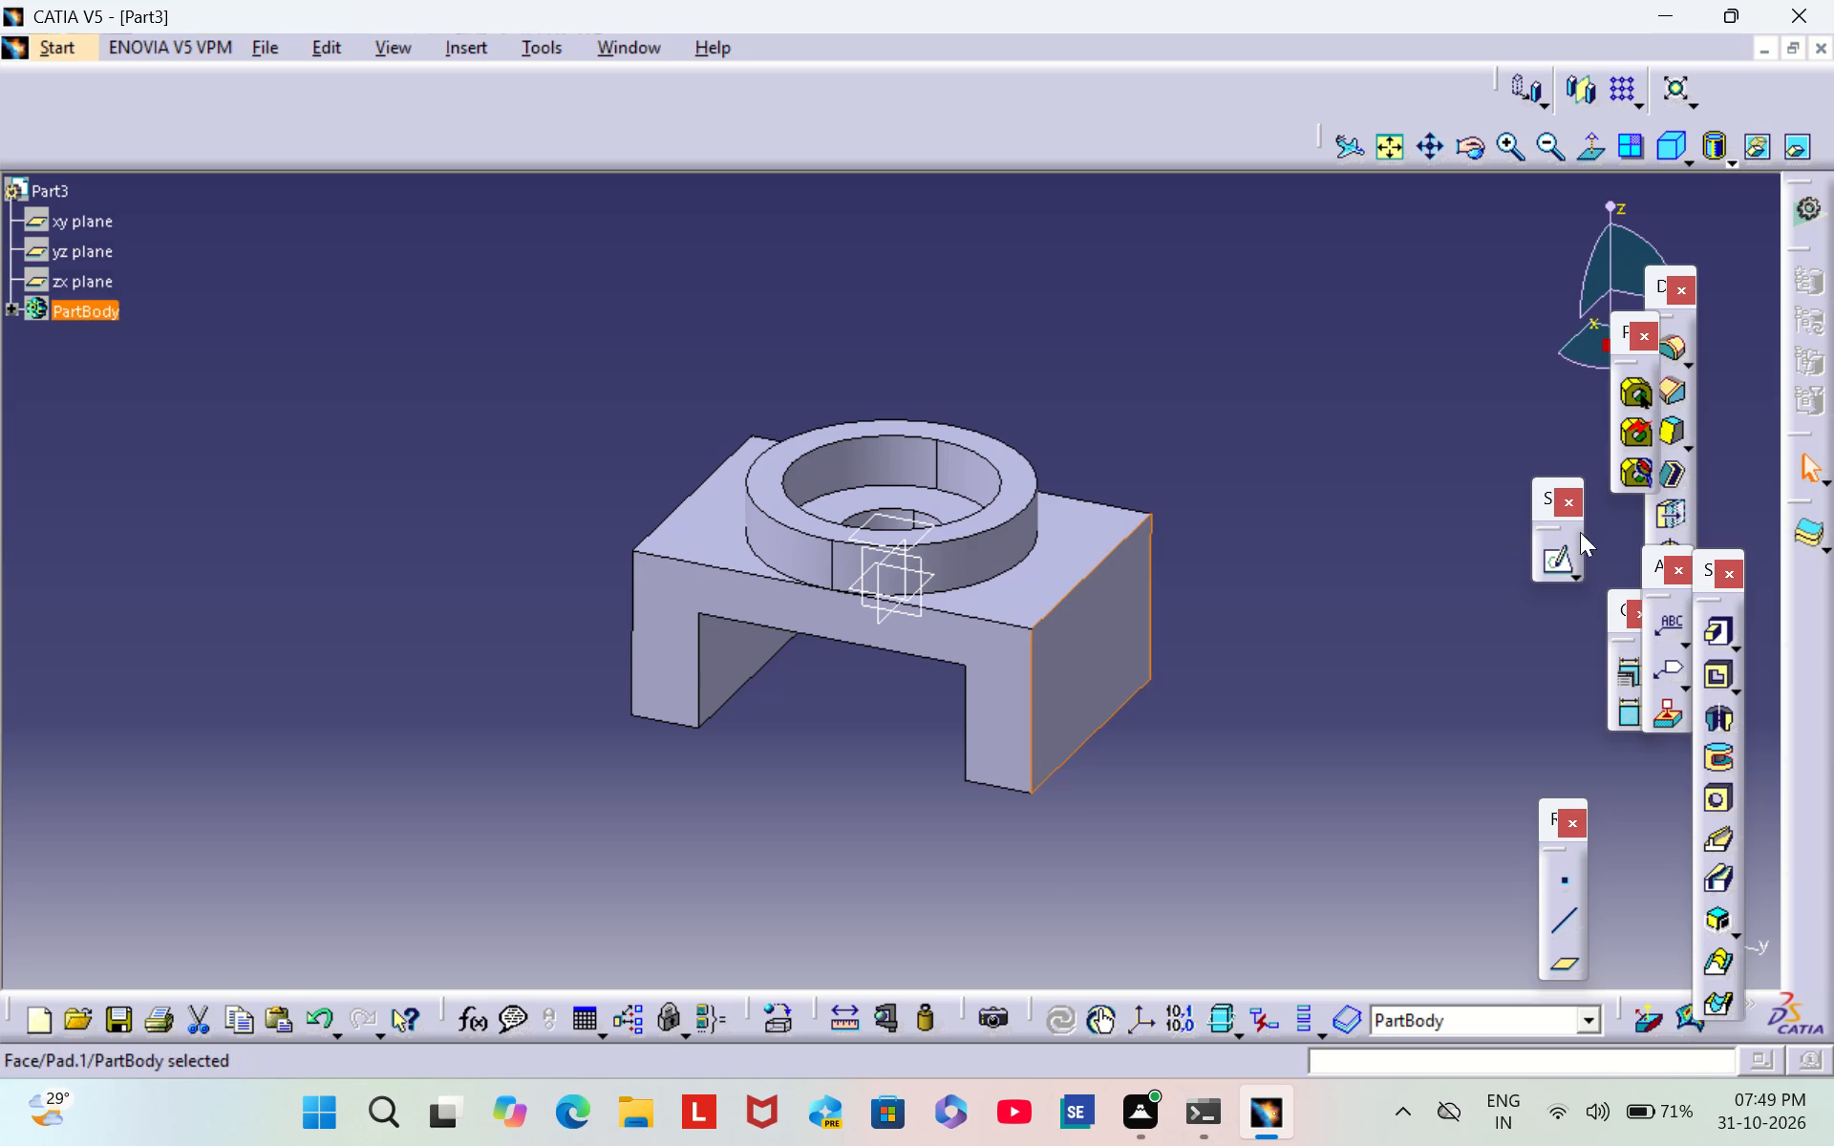
{"action": "left_click", "coordinate": [1557, 563]}
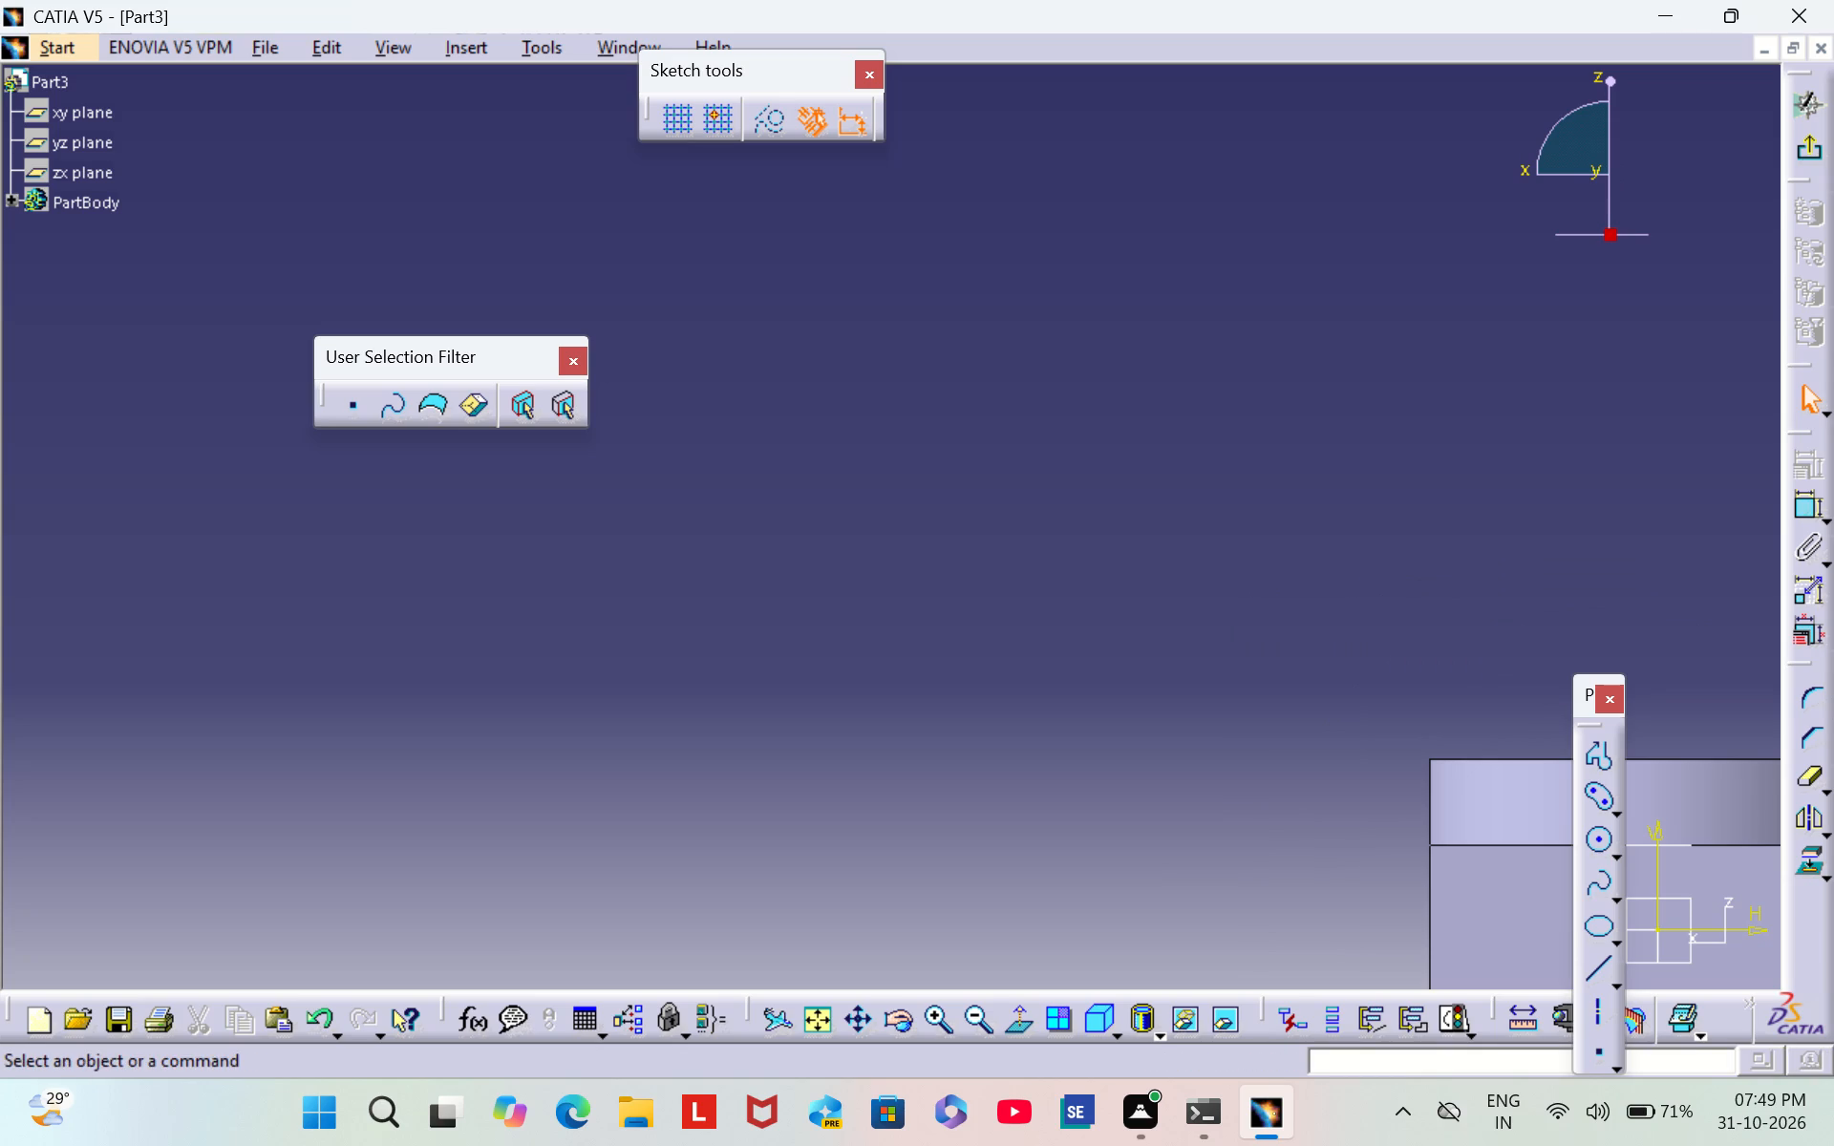
{"action": "left_click", "coordinate": [827, 1029]}
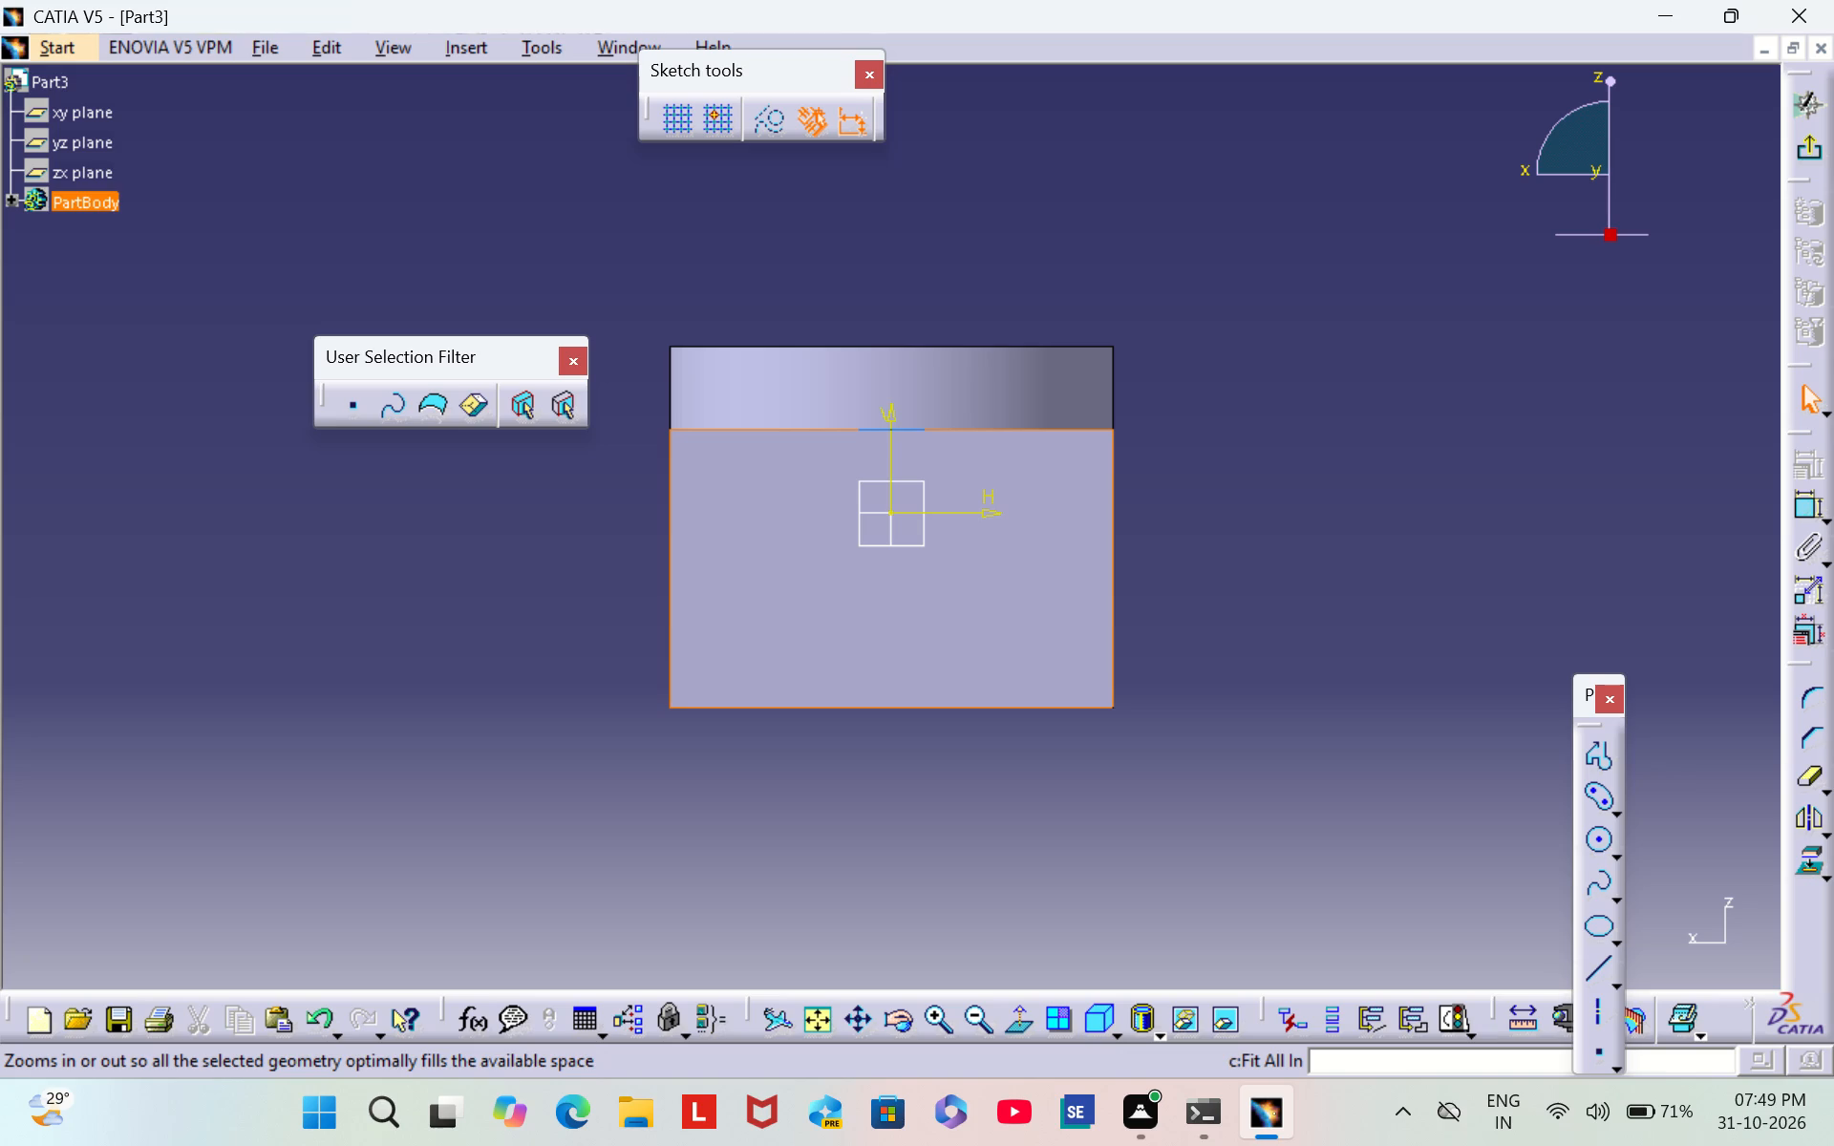
{"action": "left_click", "coordinate": [1604, 848]}
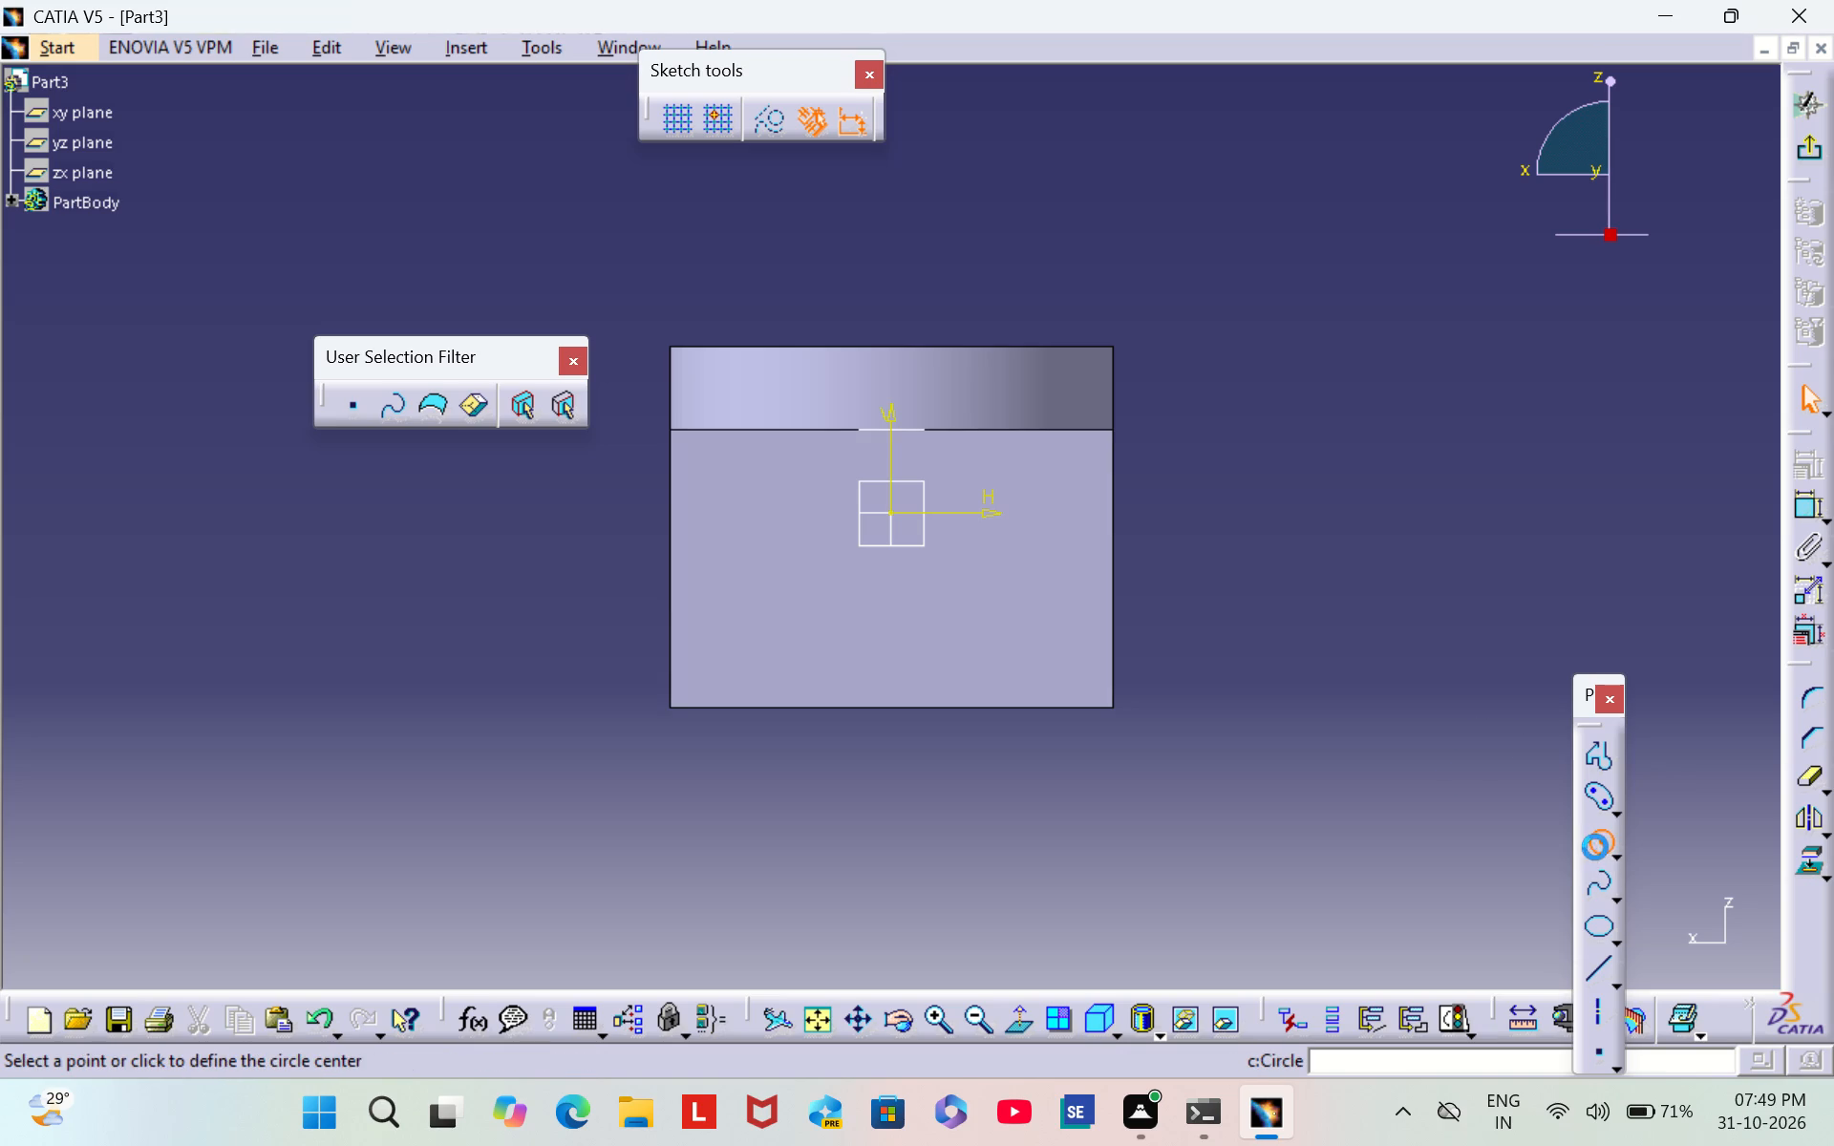
{"action": "left_click", "coordinate": [887, 605]}
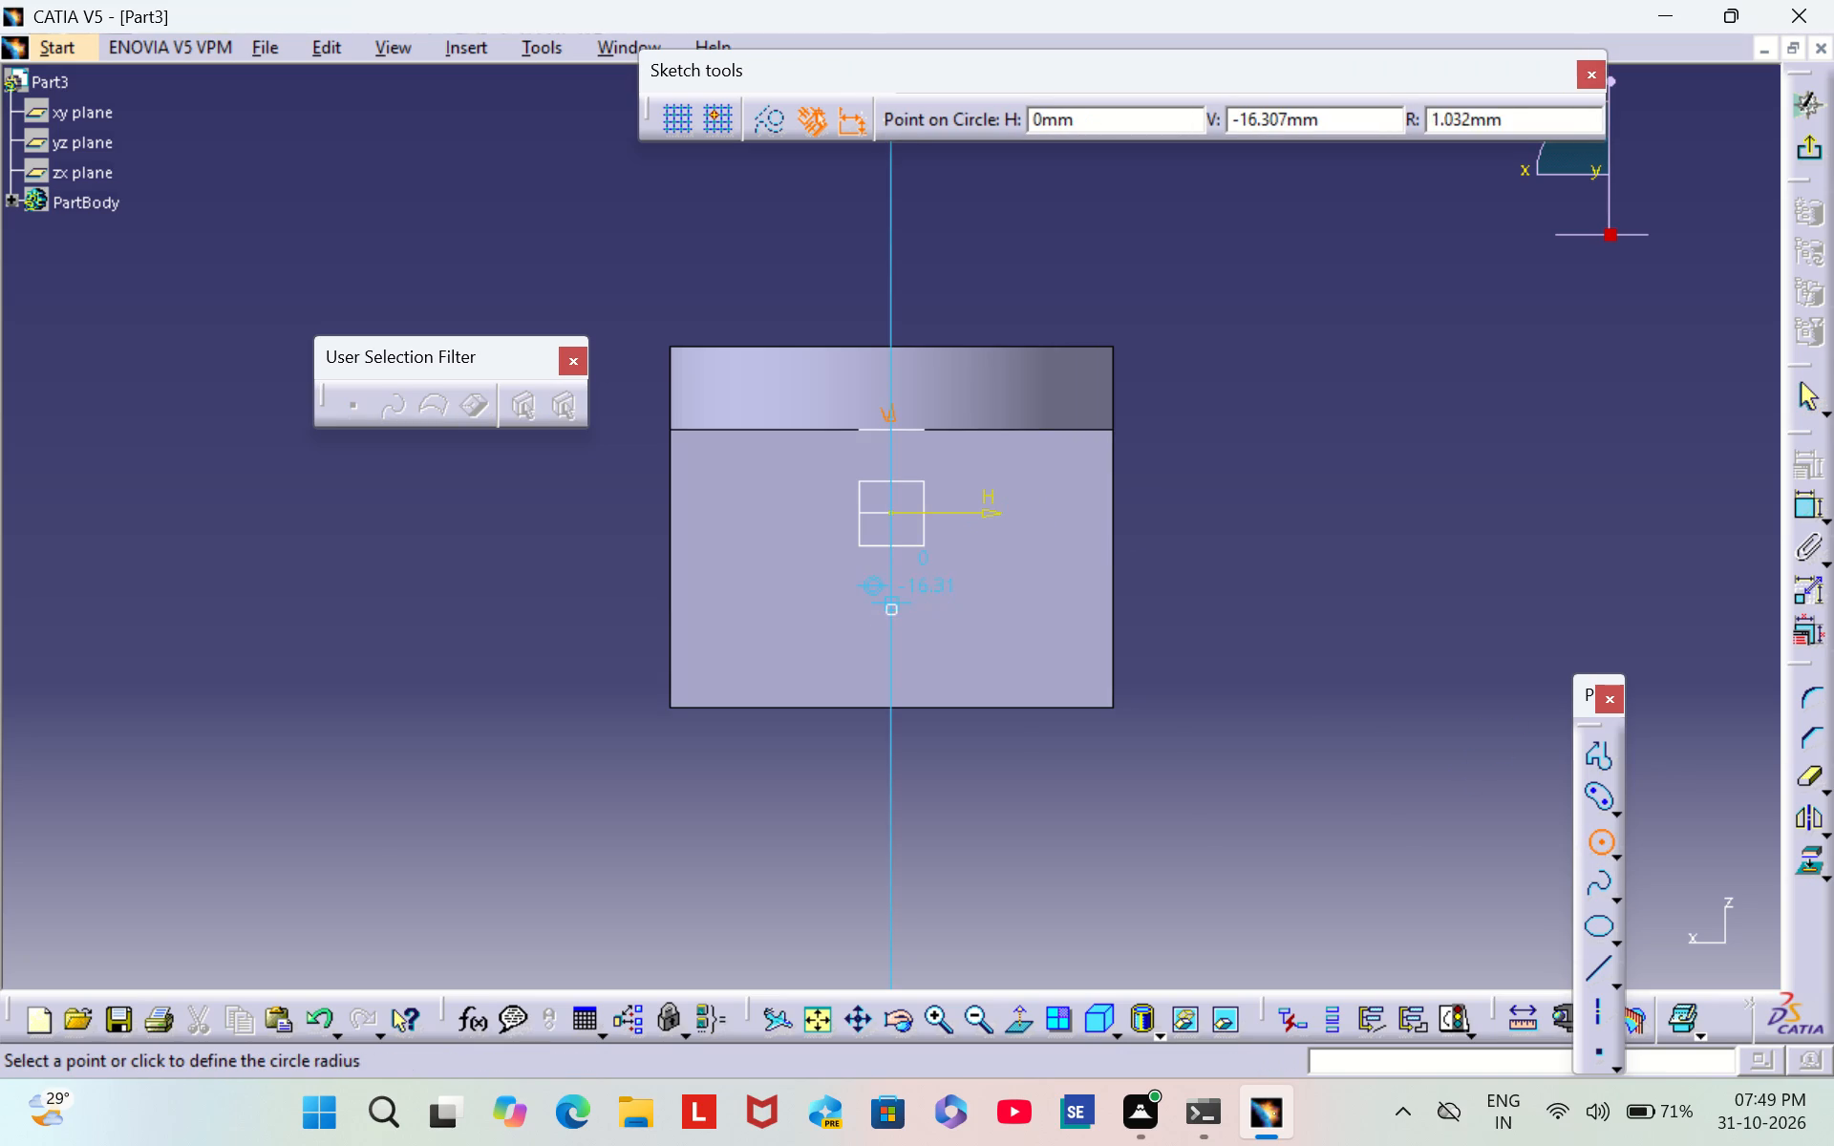
{"action": "left_click", "coordinate": [942, 621]}
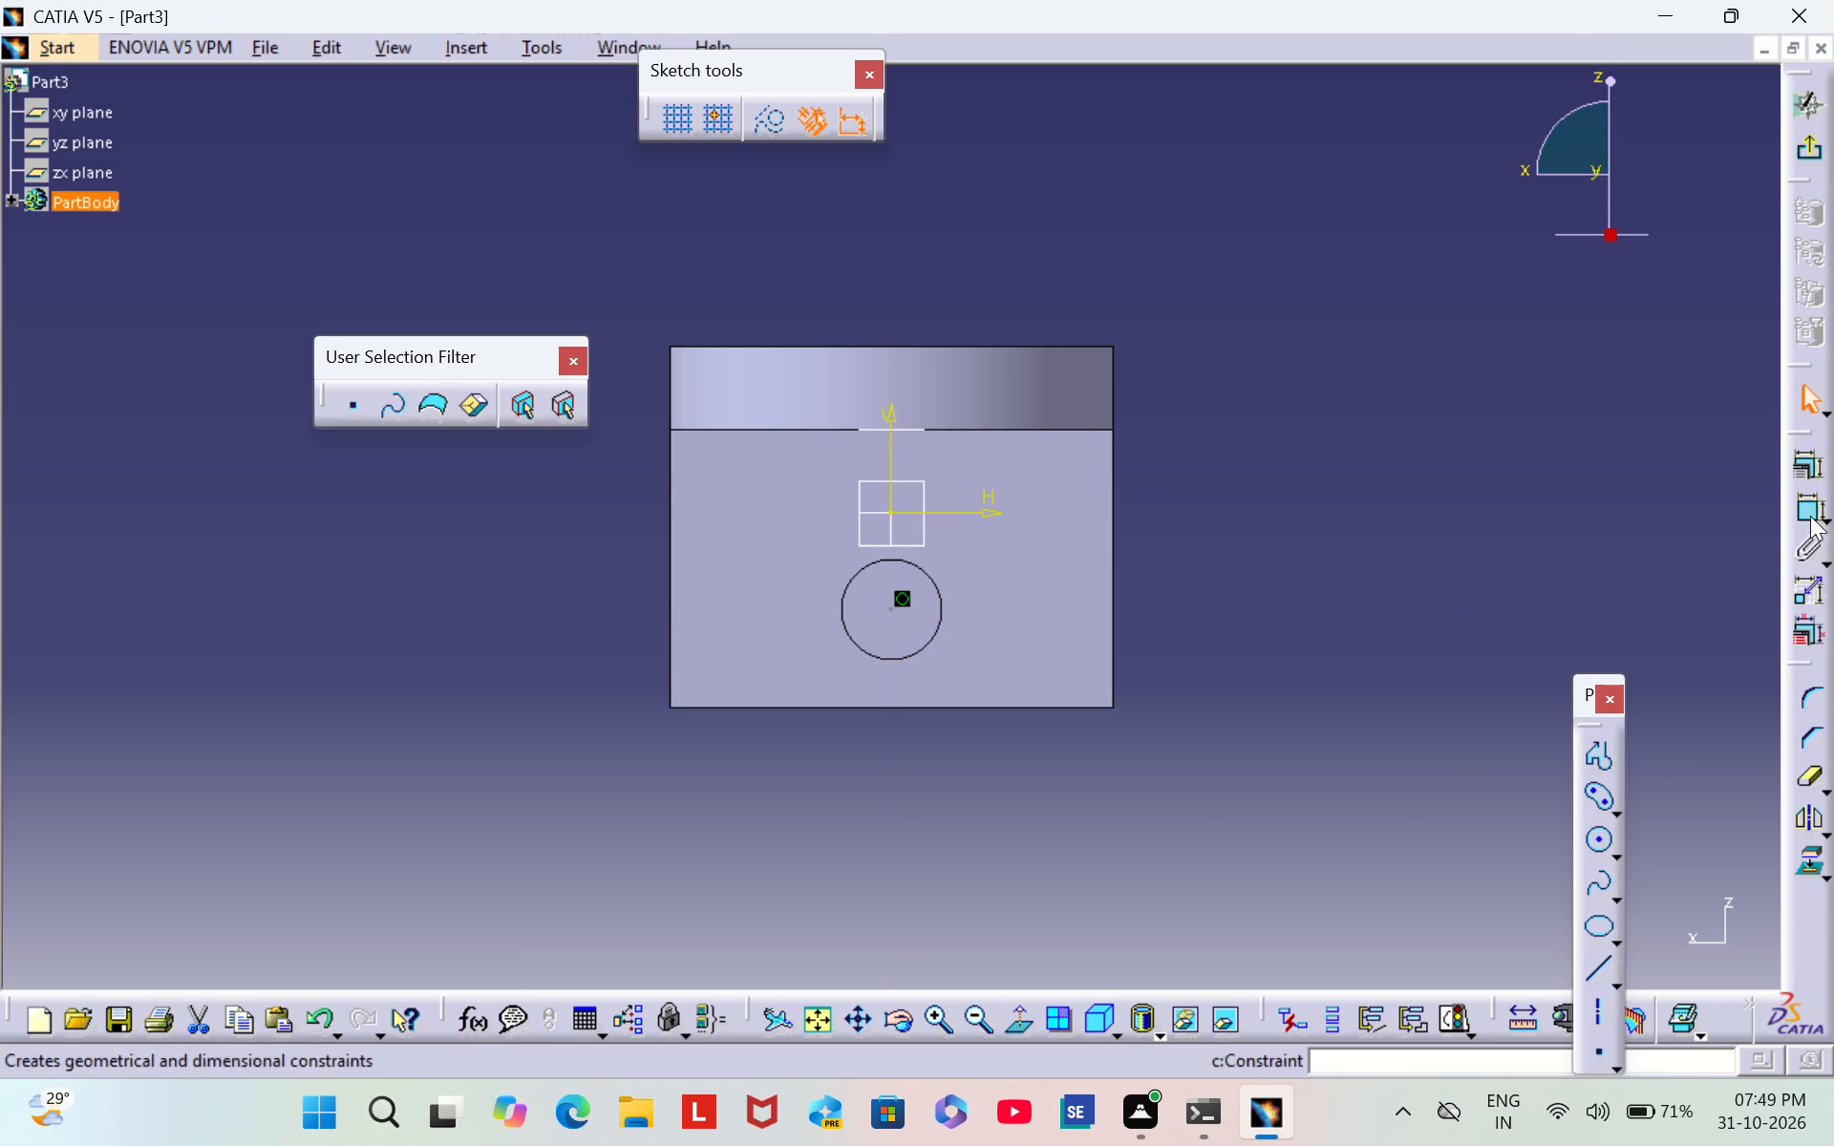
Dimension the circle on the side face and set its diameter to 32 mm.
{"action": "left_click", "coordinate": [1810, 515]}
{"action": "left_click", "coordinate": [1466, 476]}
{"action": "double_click", "coordinate": [1464, 474]}
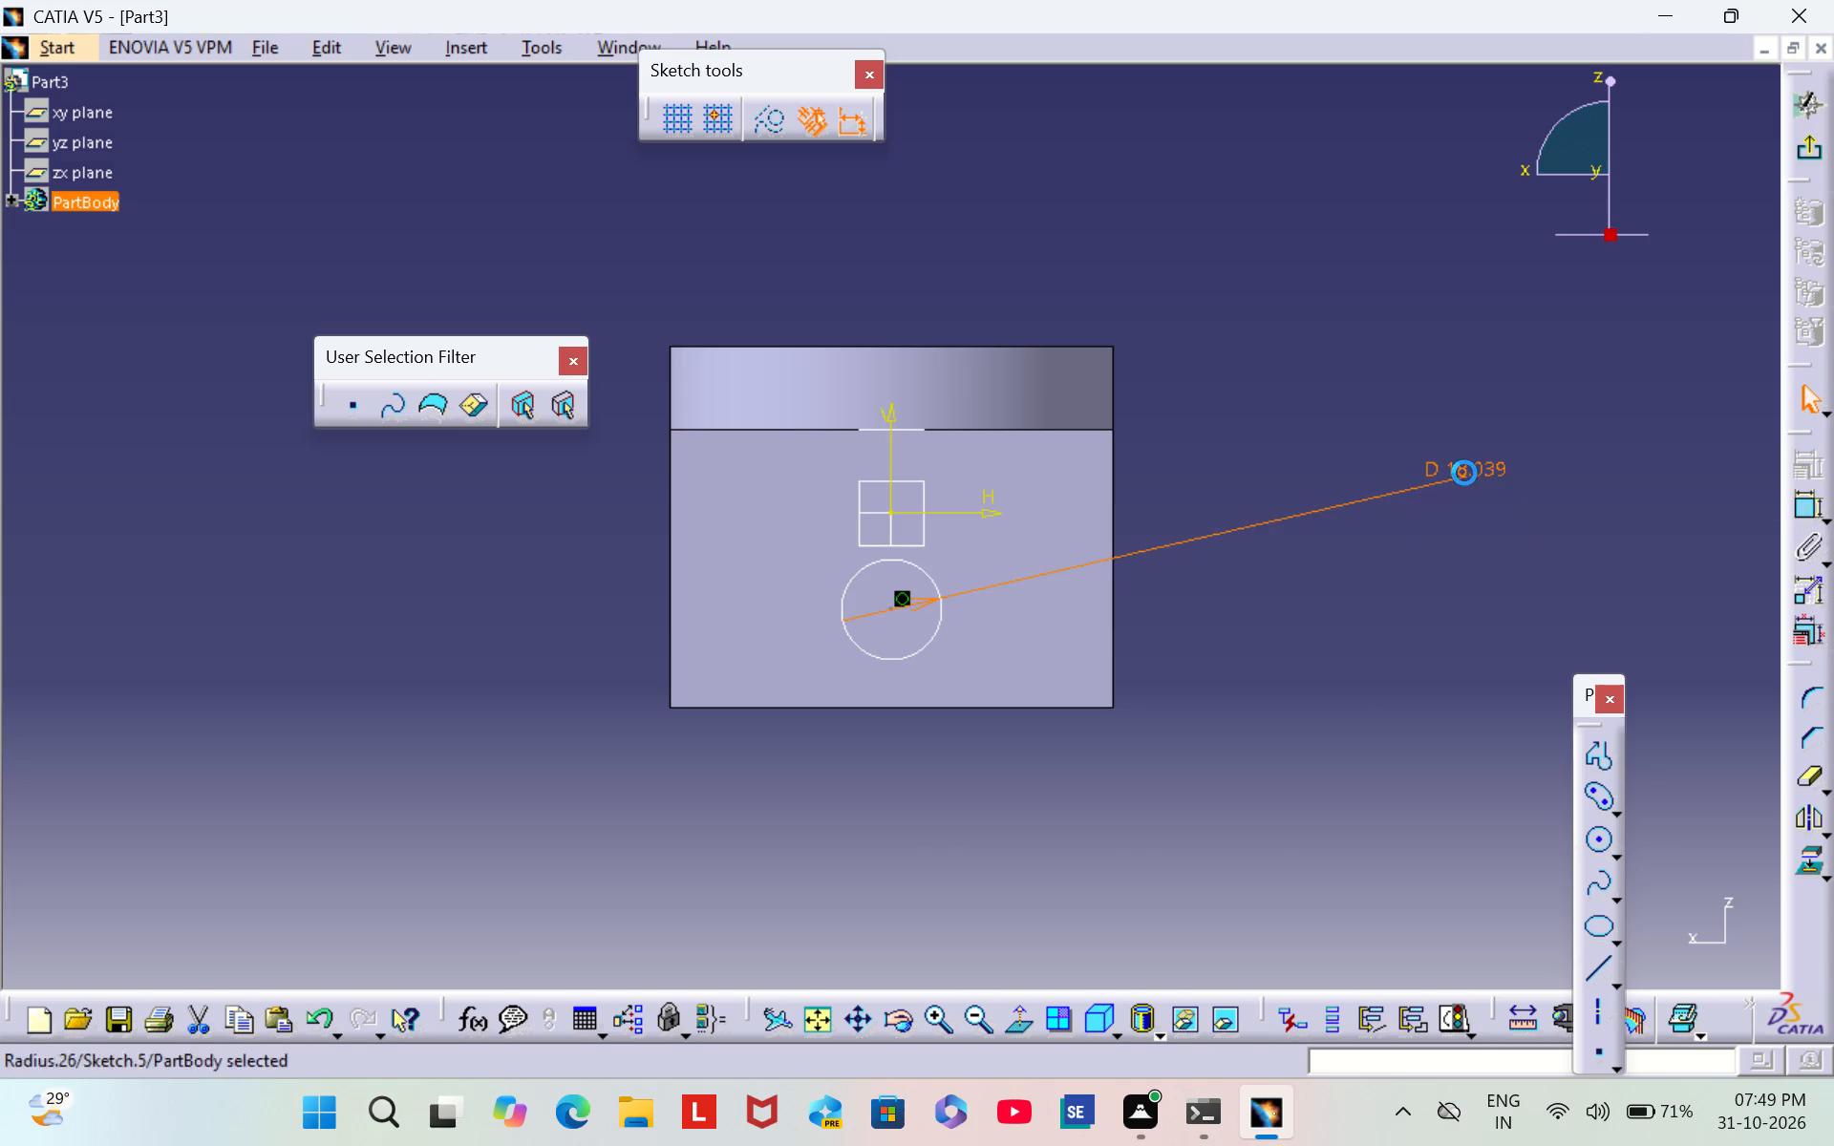
{"action": "key", "text": "BackSpace"}
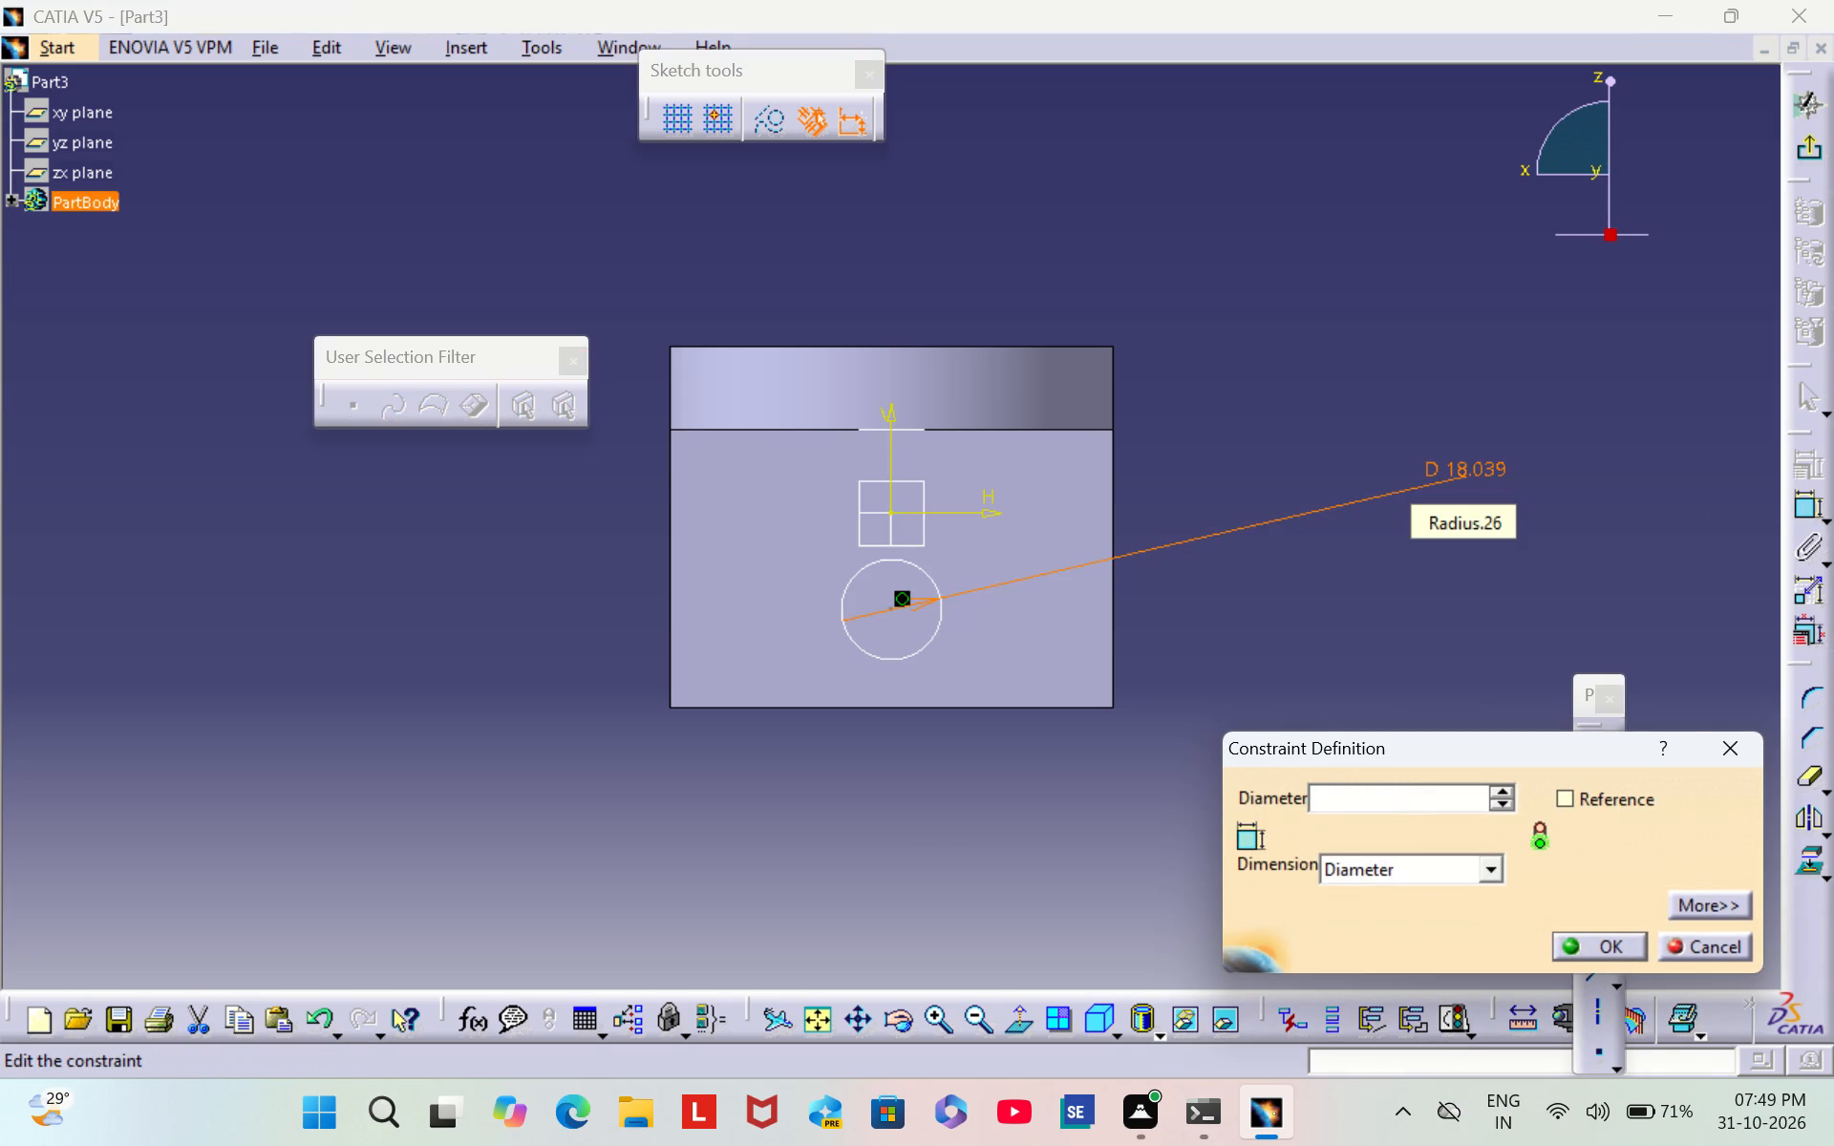
{"action": "type", "text": "32"}
{"action": "key", "text": "Return"}
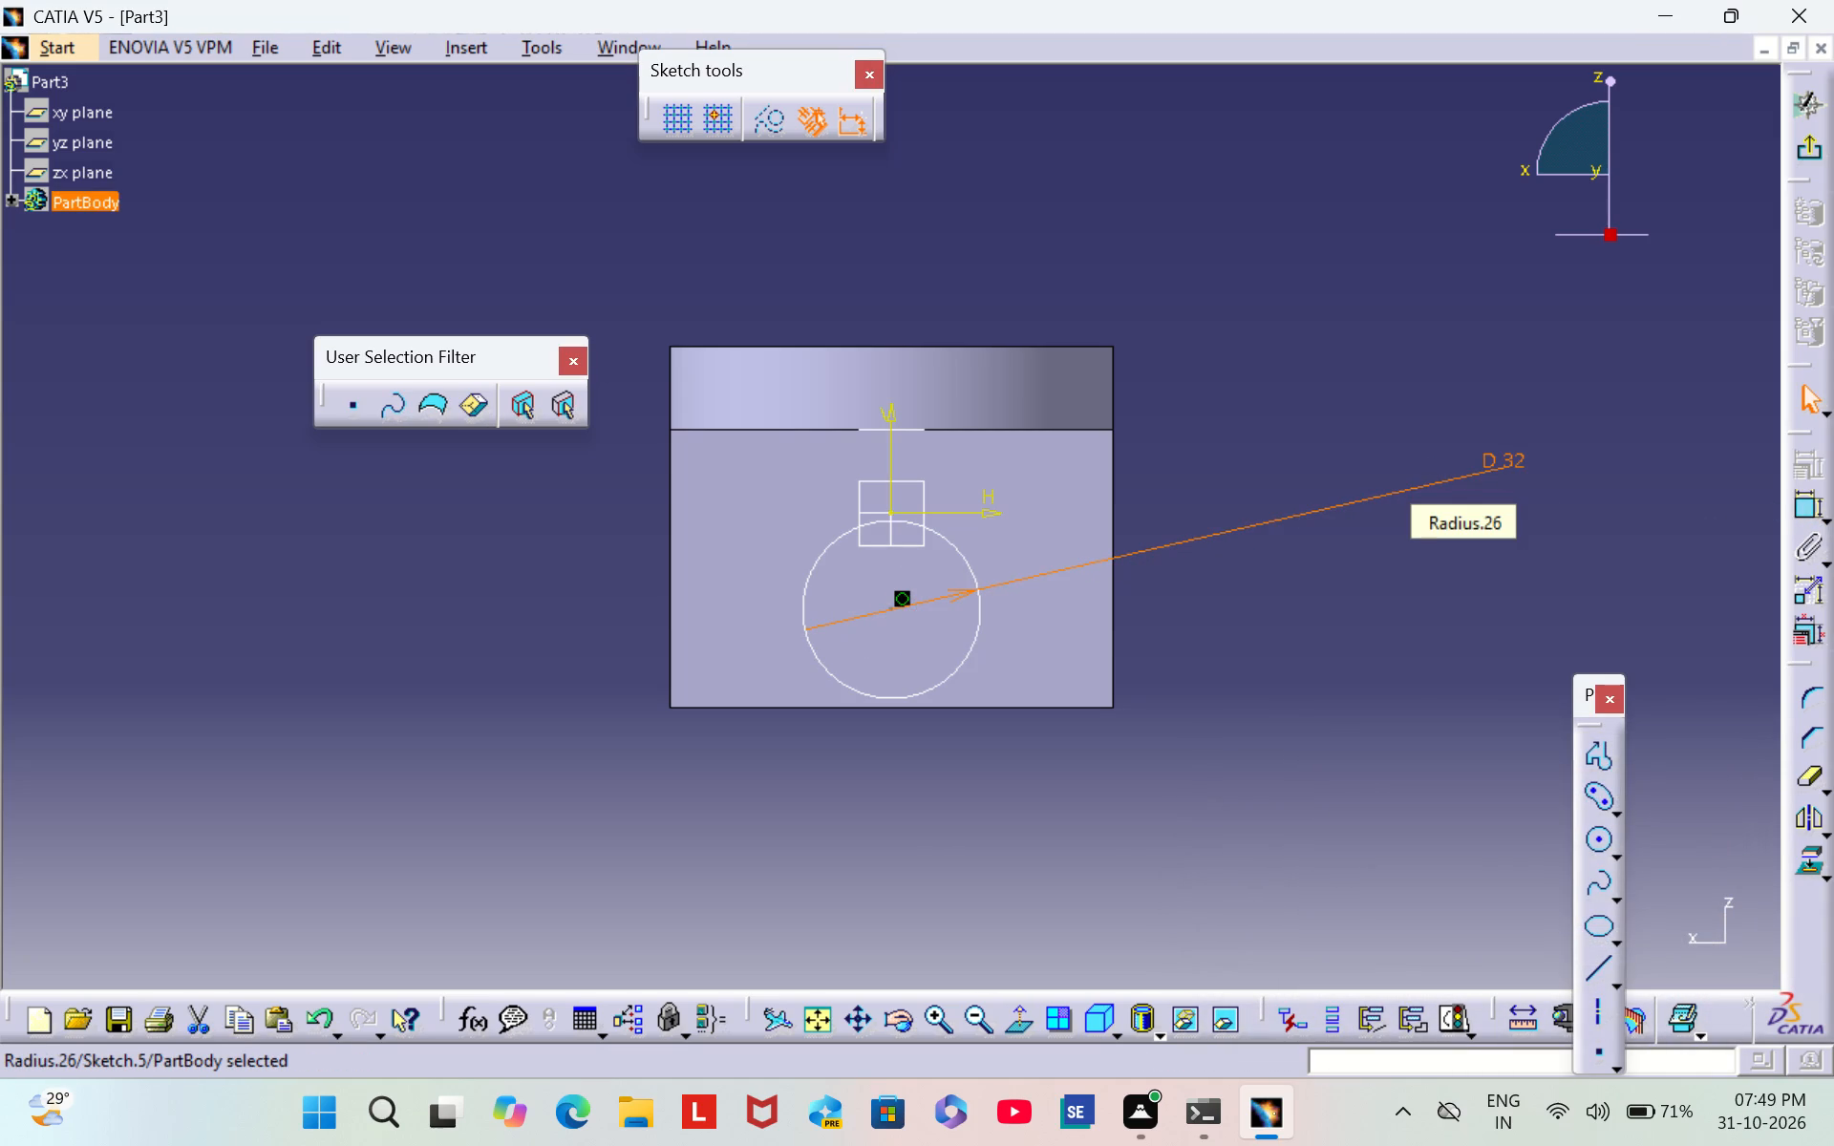
{"action": "left_click", "coordinate": [1452, 361]}
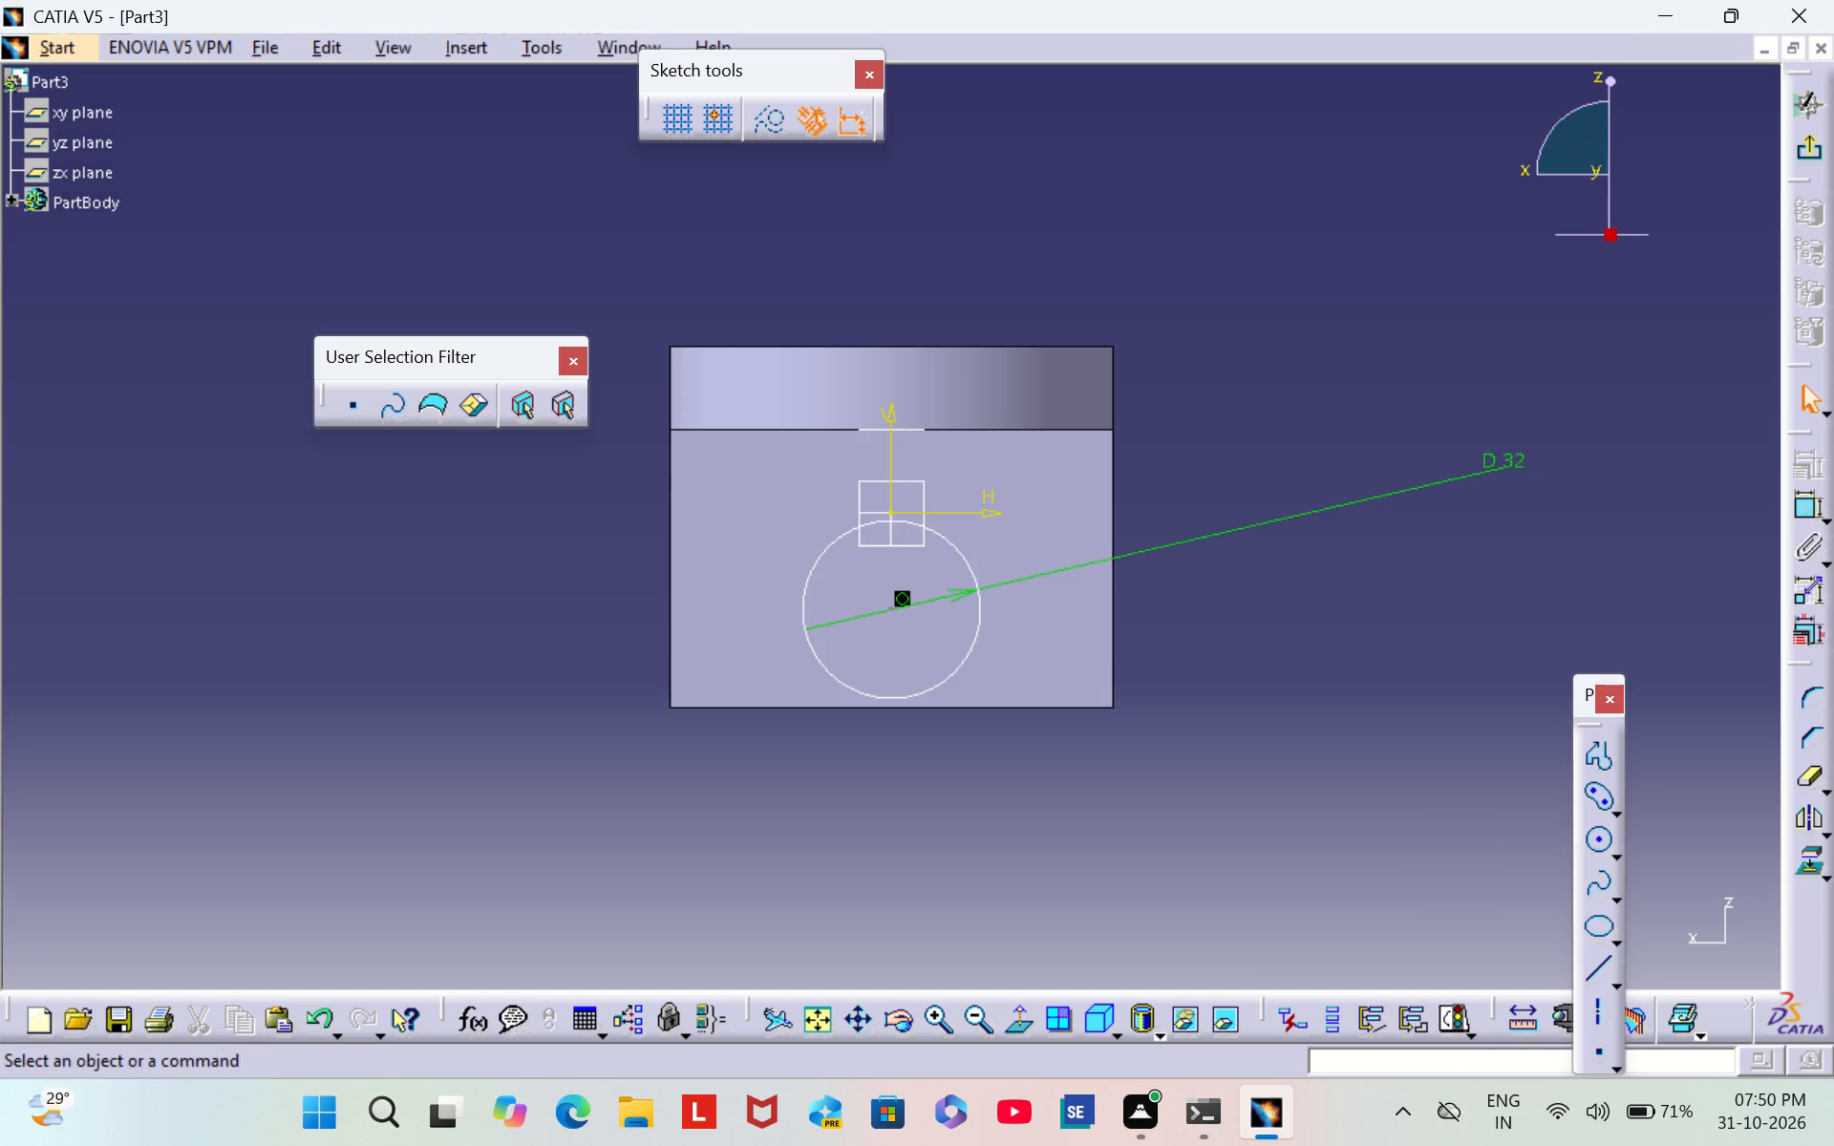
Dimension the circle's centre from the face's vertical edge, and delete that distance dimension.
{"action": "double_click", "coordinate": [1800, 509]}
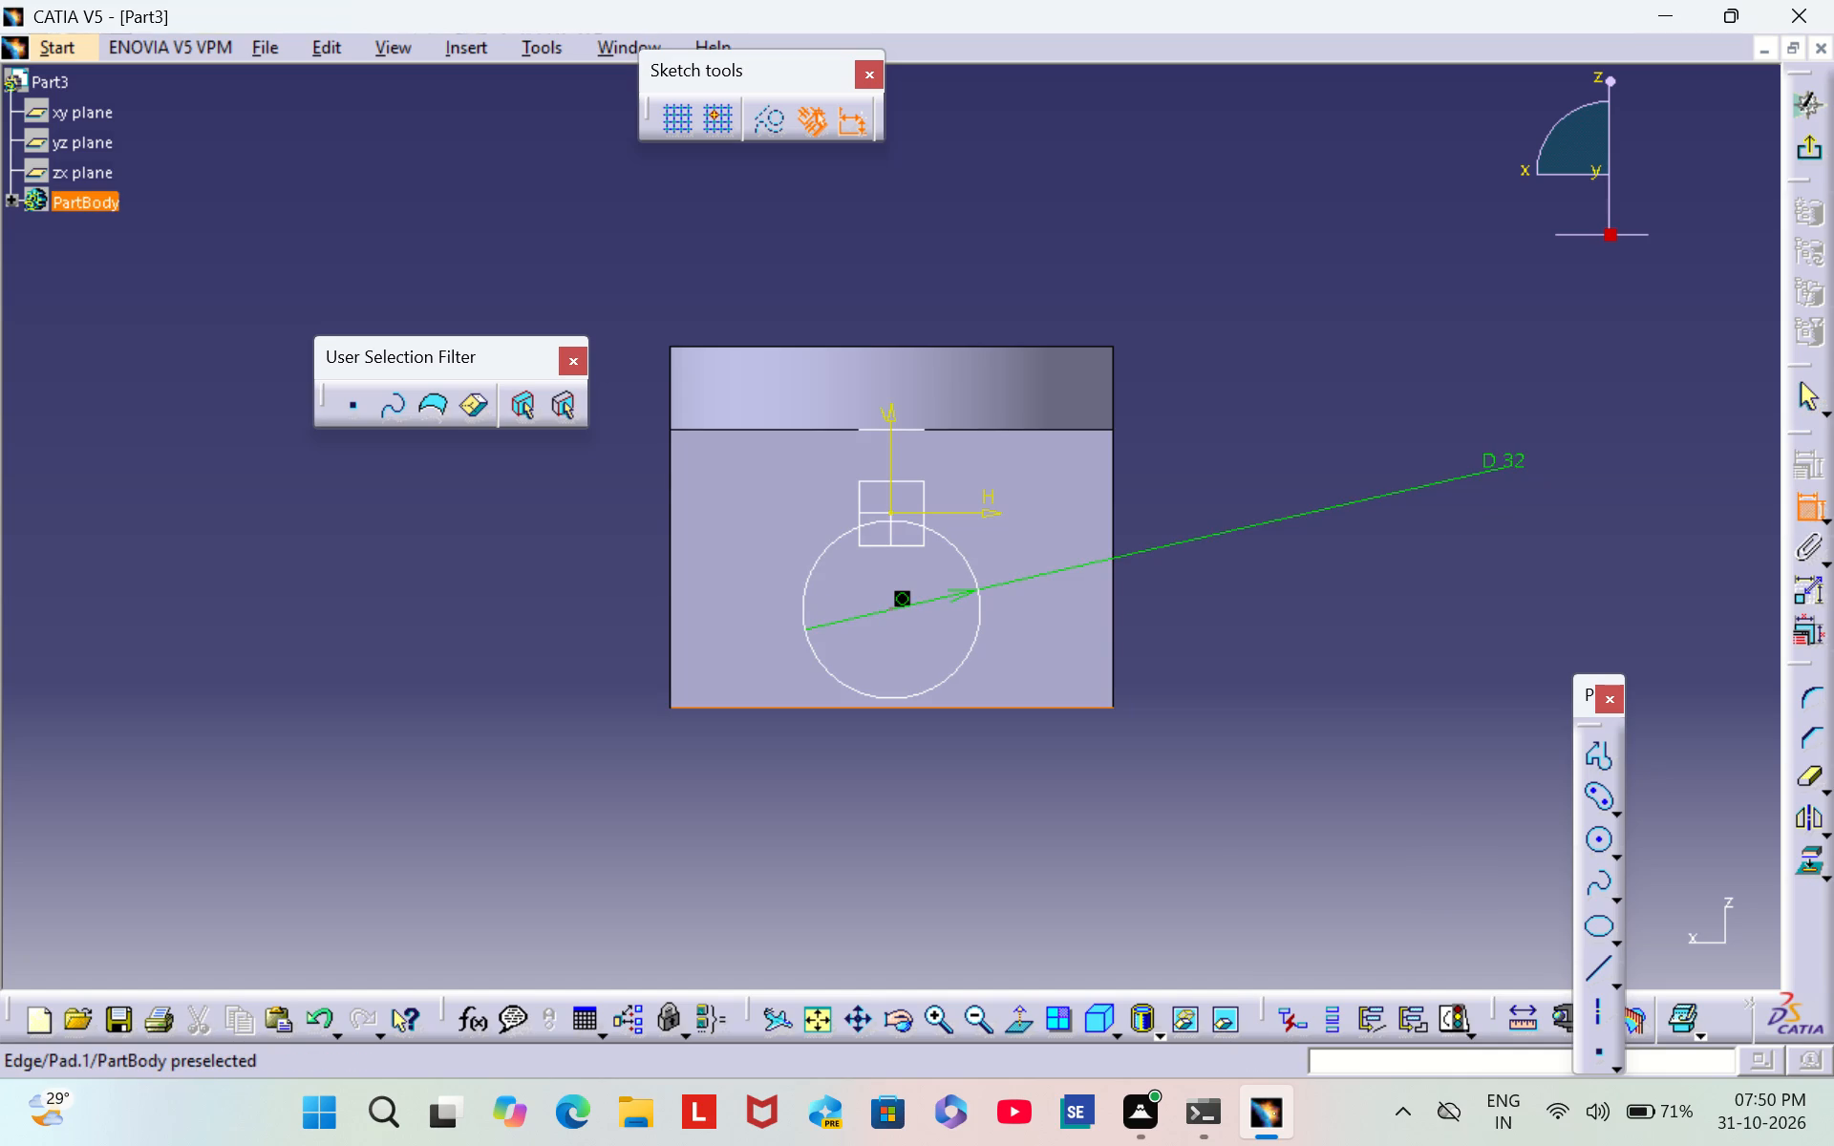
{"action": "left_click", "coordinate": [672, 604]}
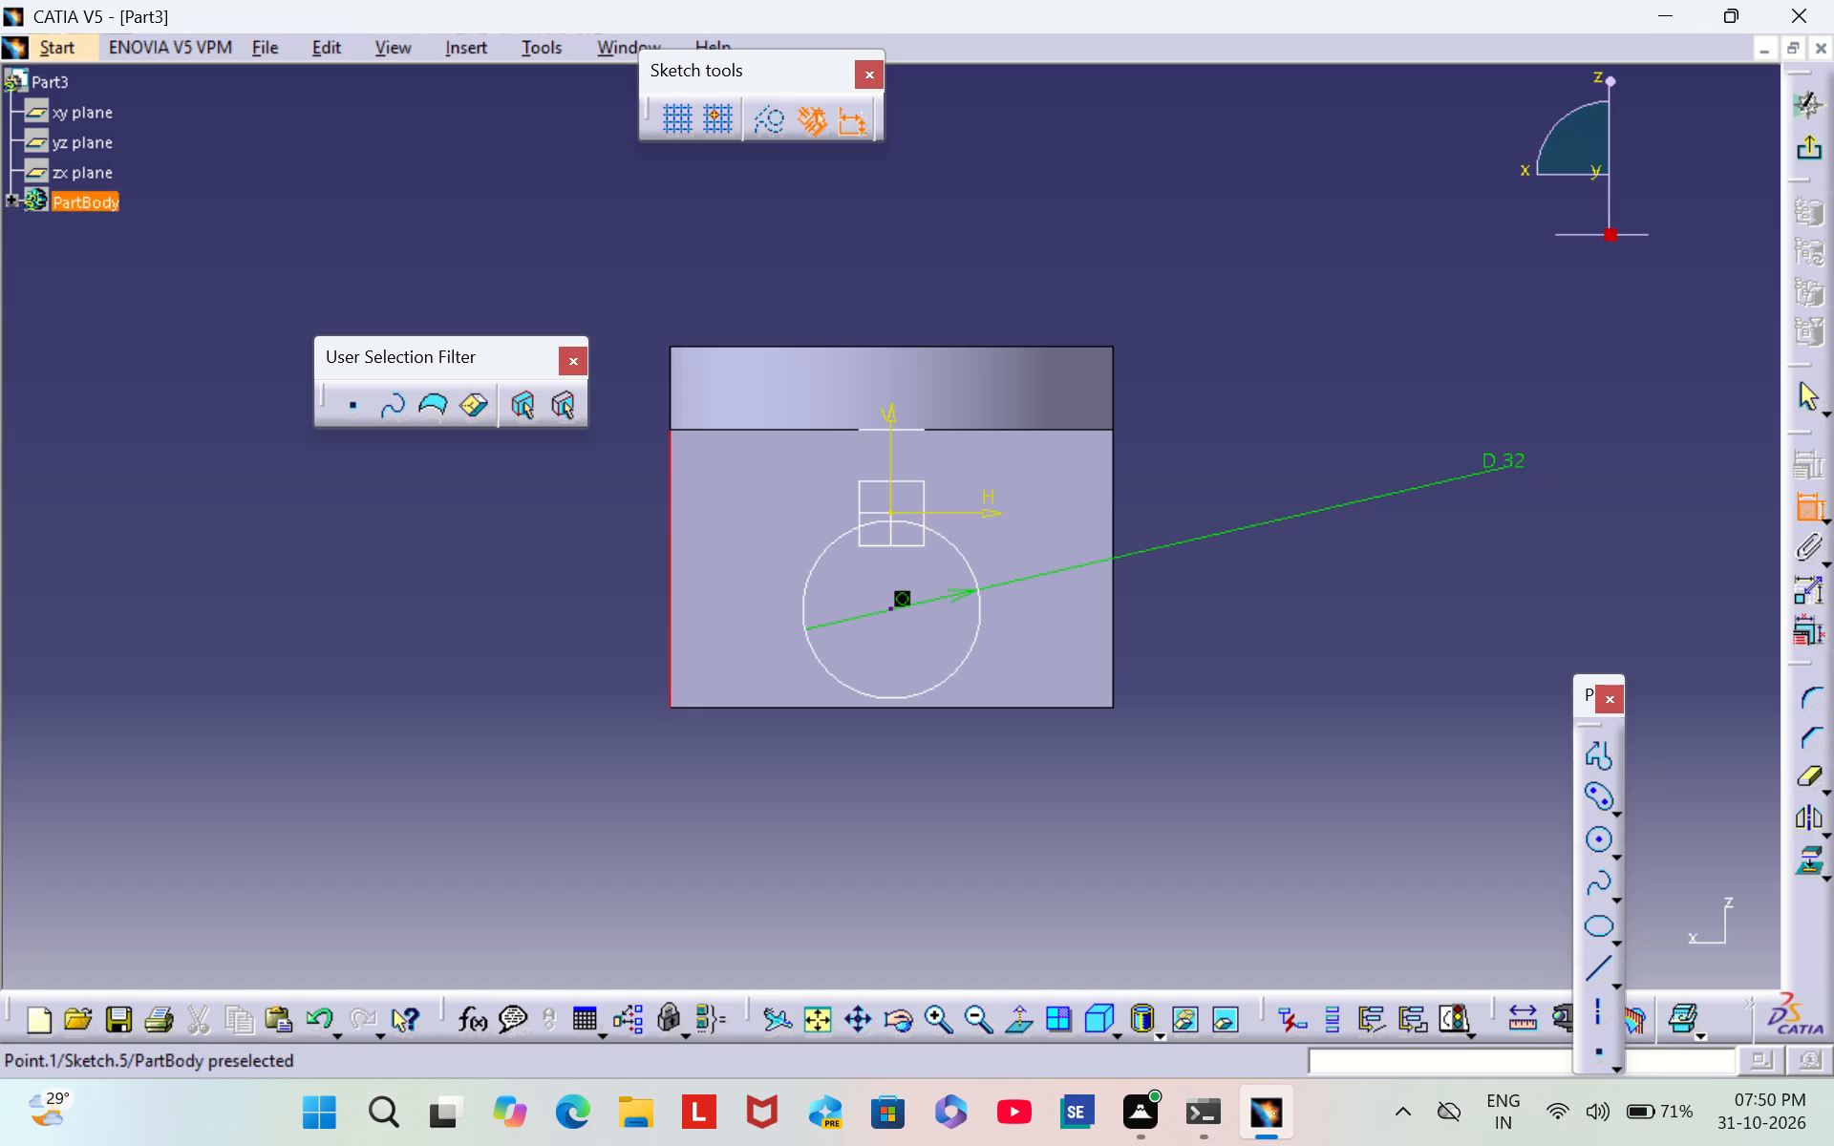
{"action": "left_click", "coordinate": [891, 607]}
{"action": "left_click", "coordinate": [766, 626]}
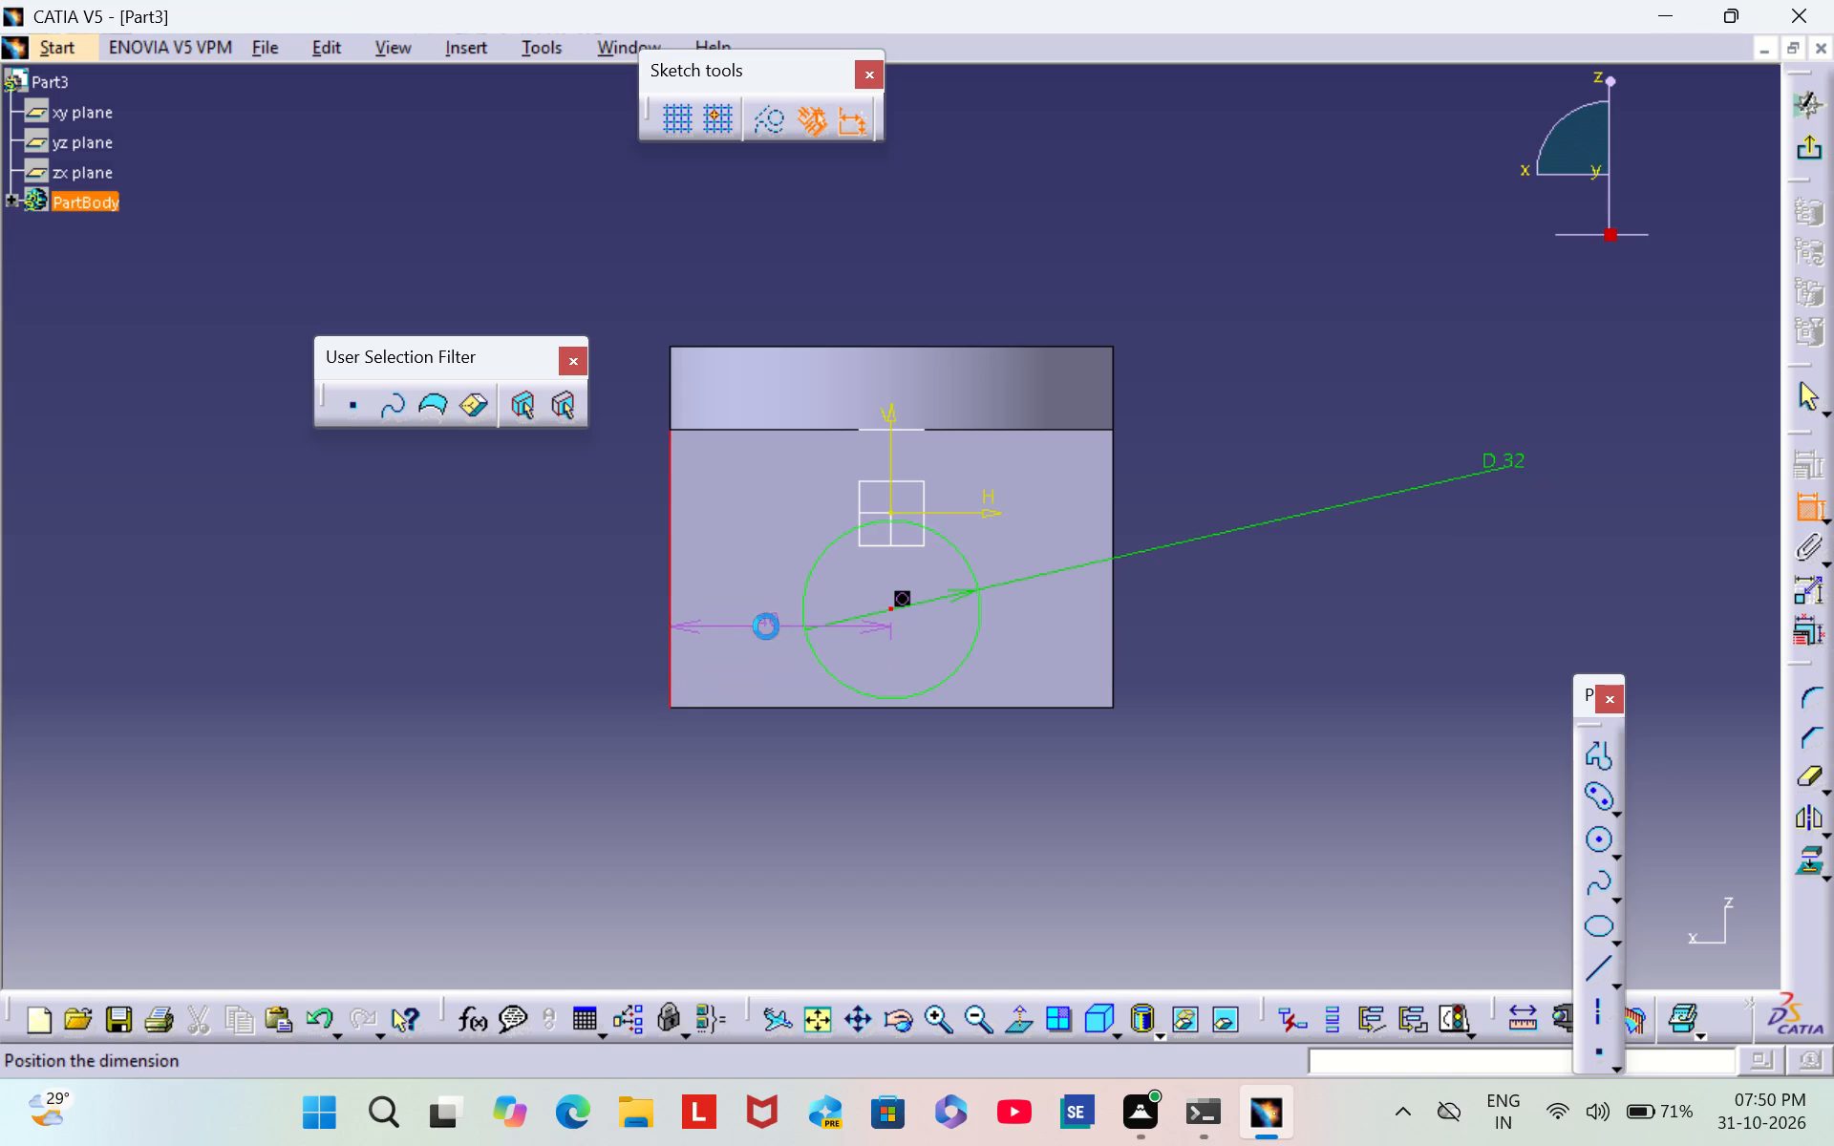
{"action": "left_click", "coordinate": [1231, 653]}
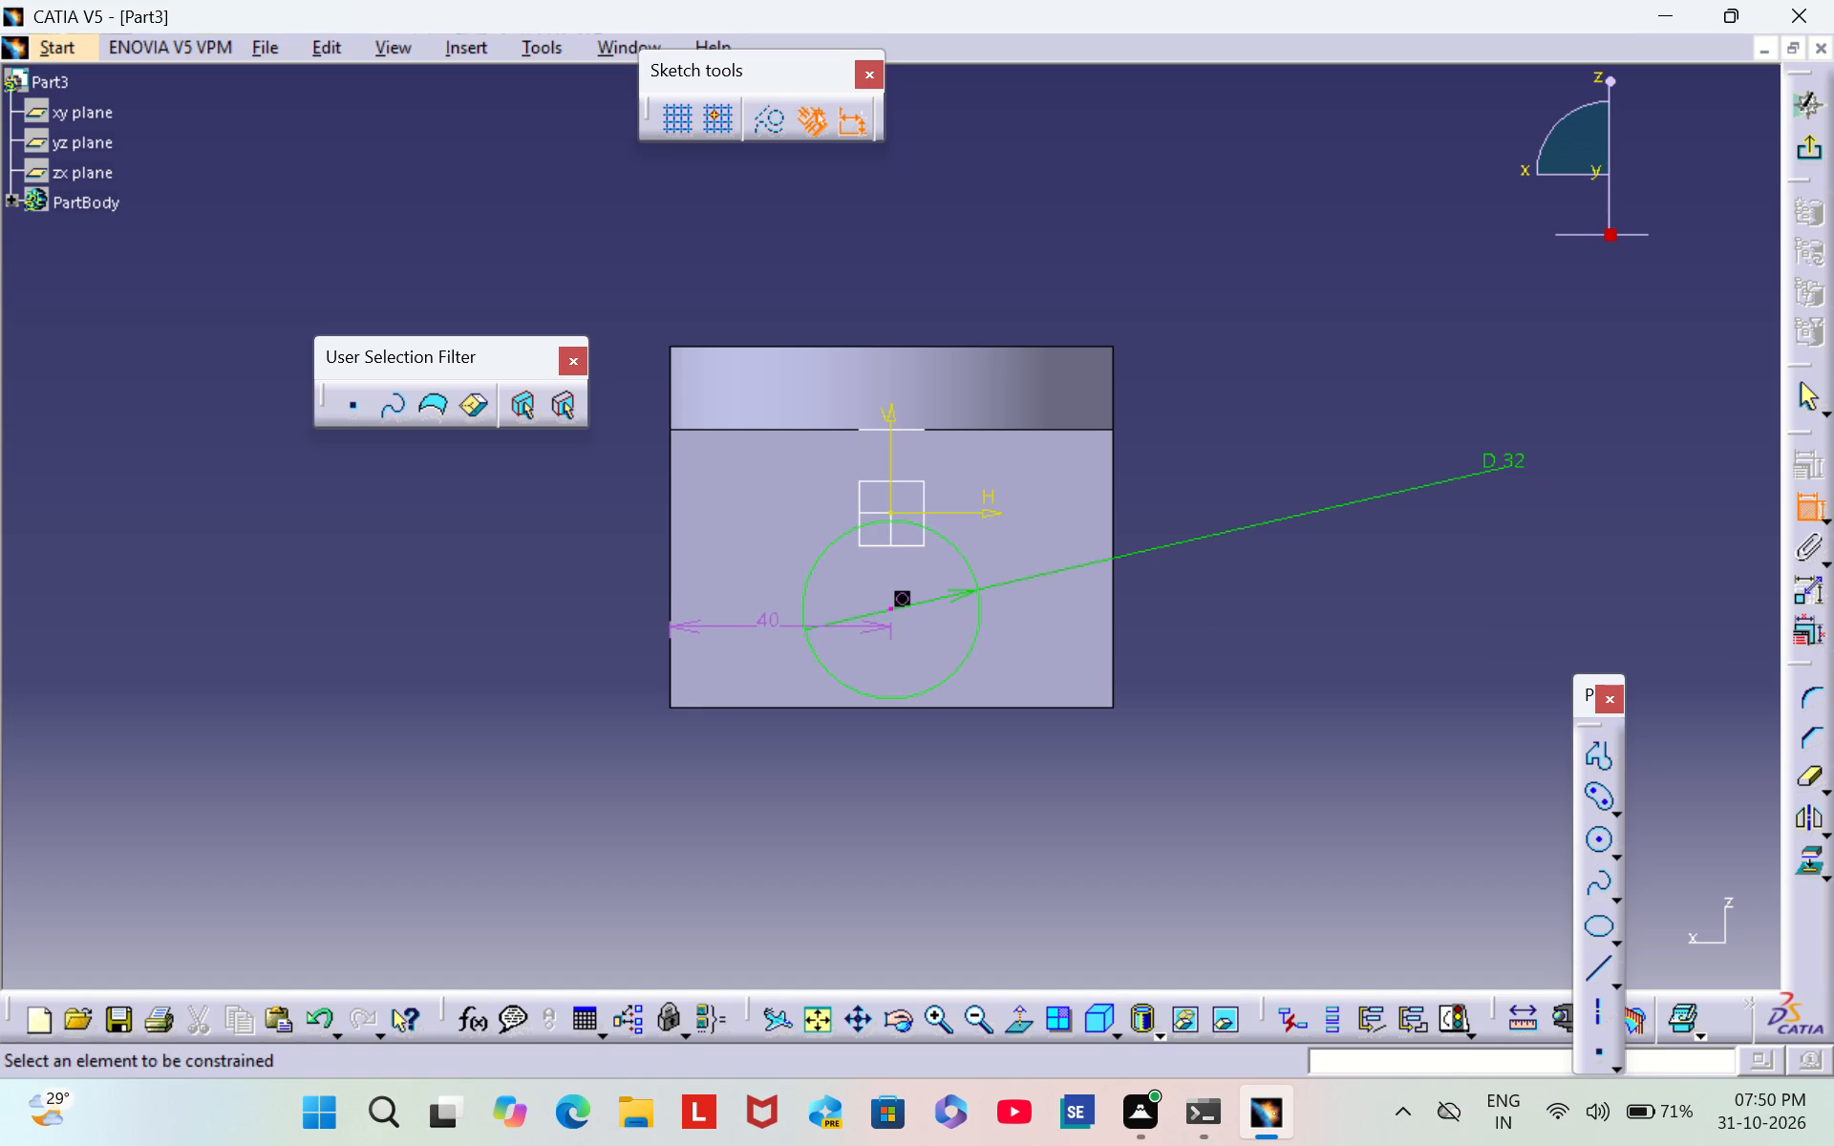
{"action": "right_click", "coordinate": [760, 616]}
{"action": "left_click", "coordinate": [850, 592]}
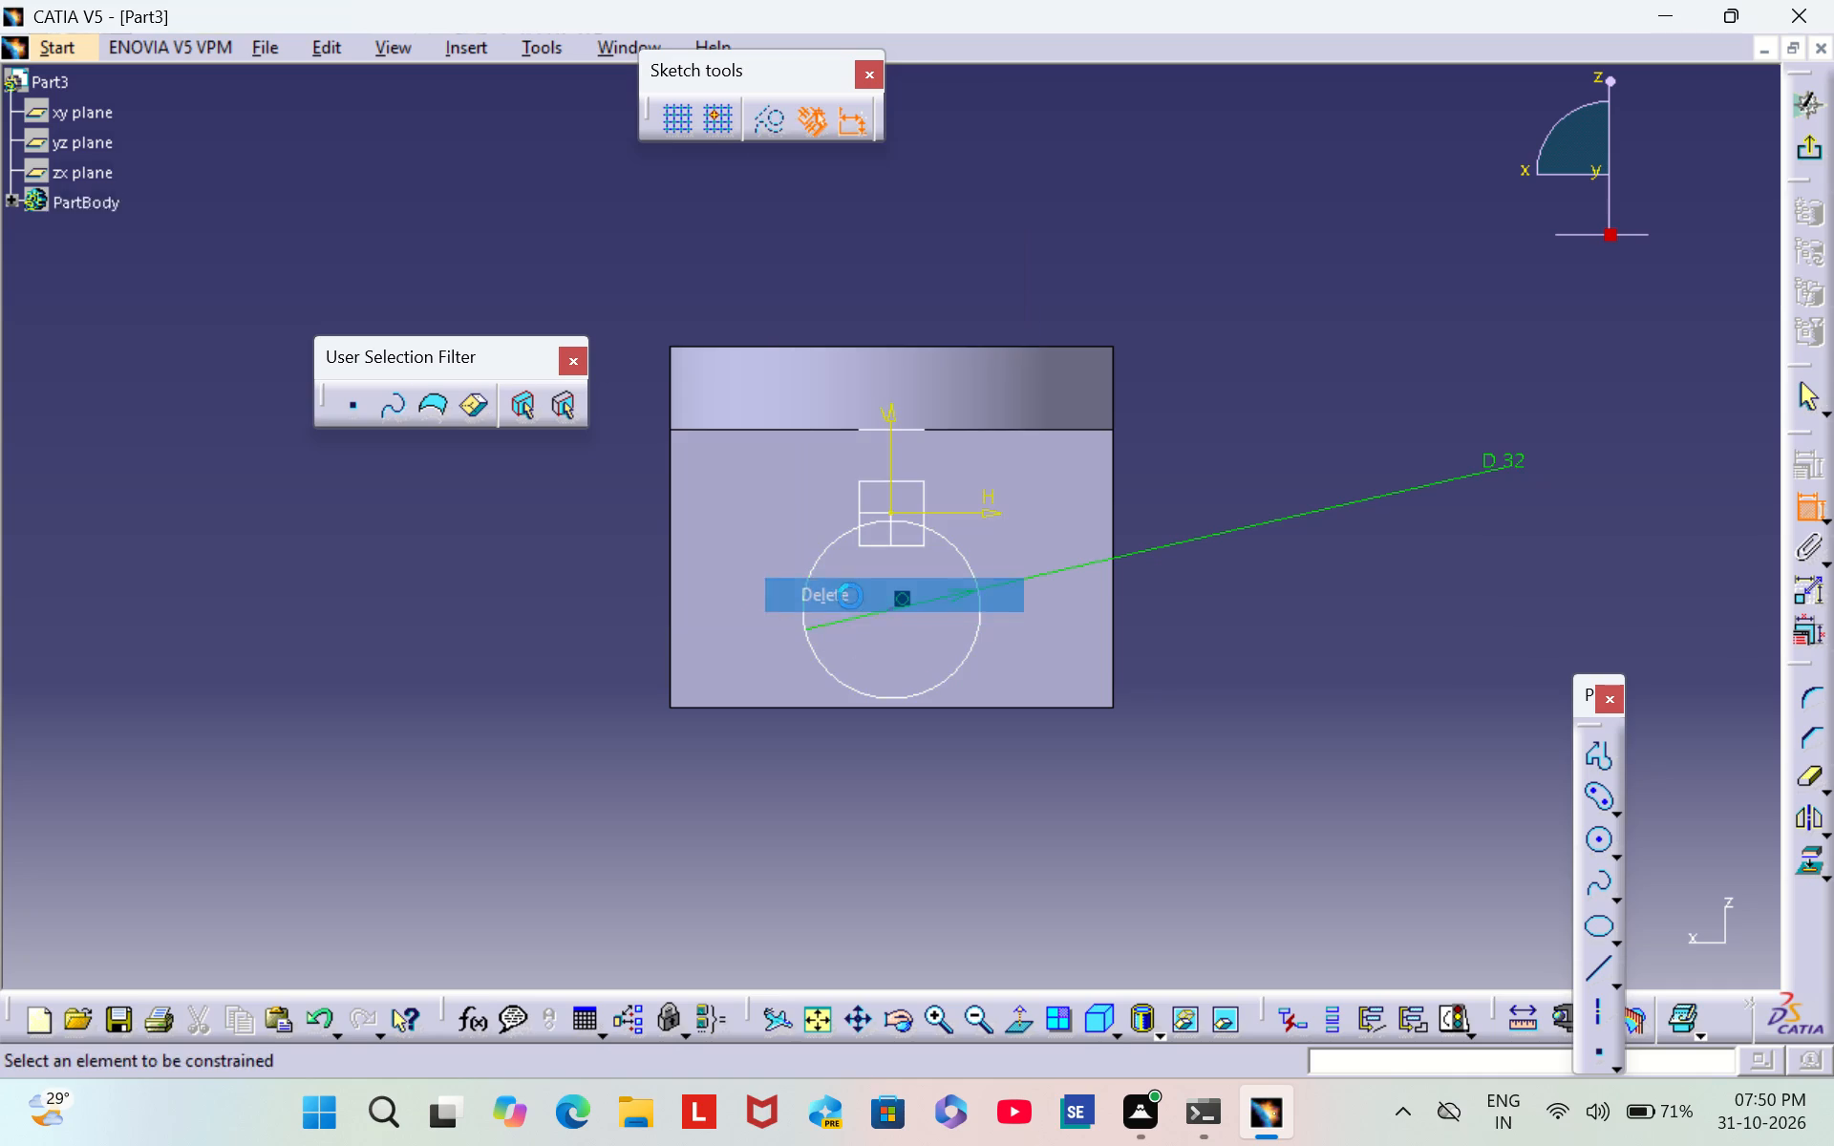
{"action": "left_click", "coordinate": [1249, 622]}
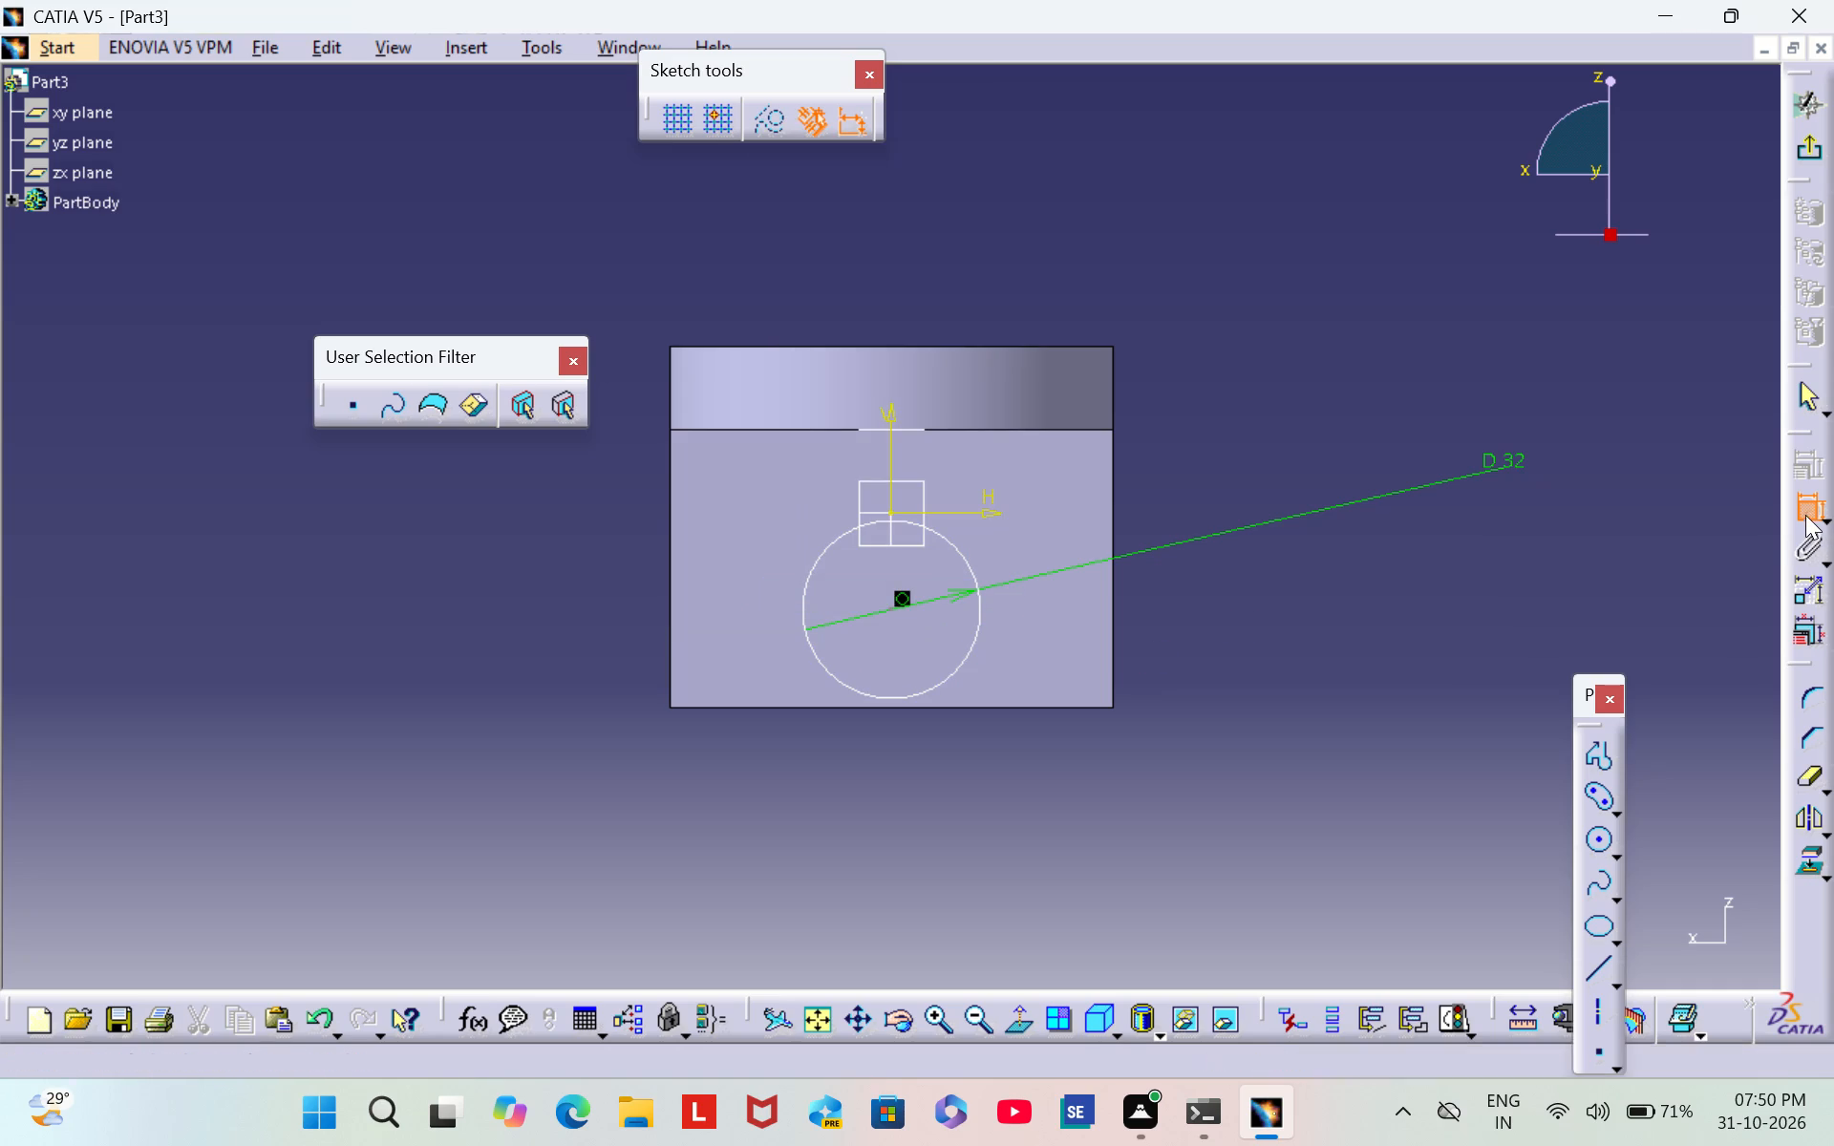
Dimension the circle's centre from the face's bottom edge and set the distance to 25 mm.
{"action": "left_click", "coordinate": [1805, 515]}
{"action": "left_click", "coordinate": [891, 608]}
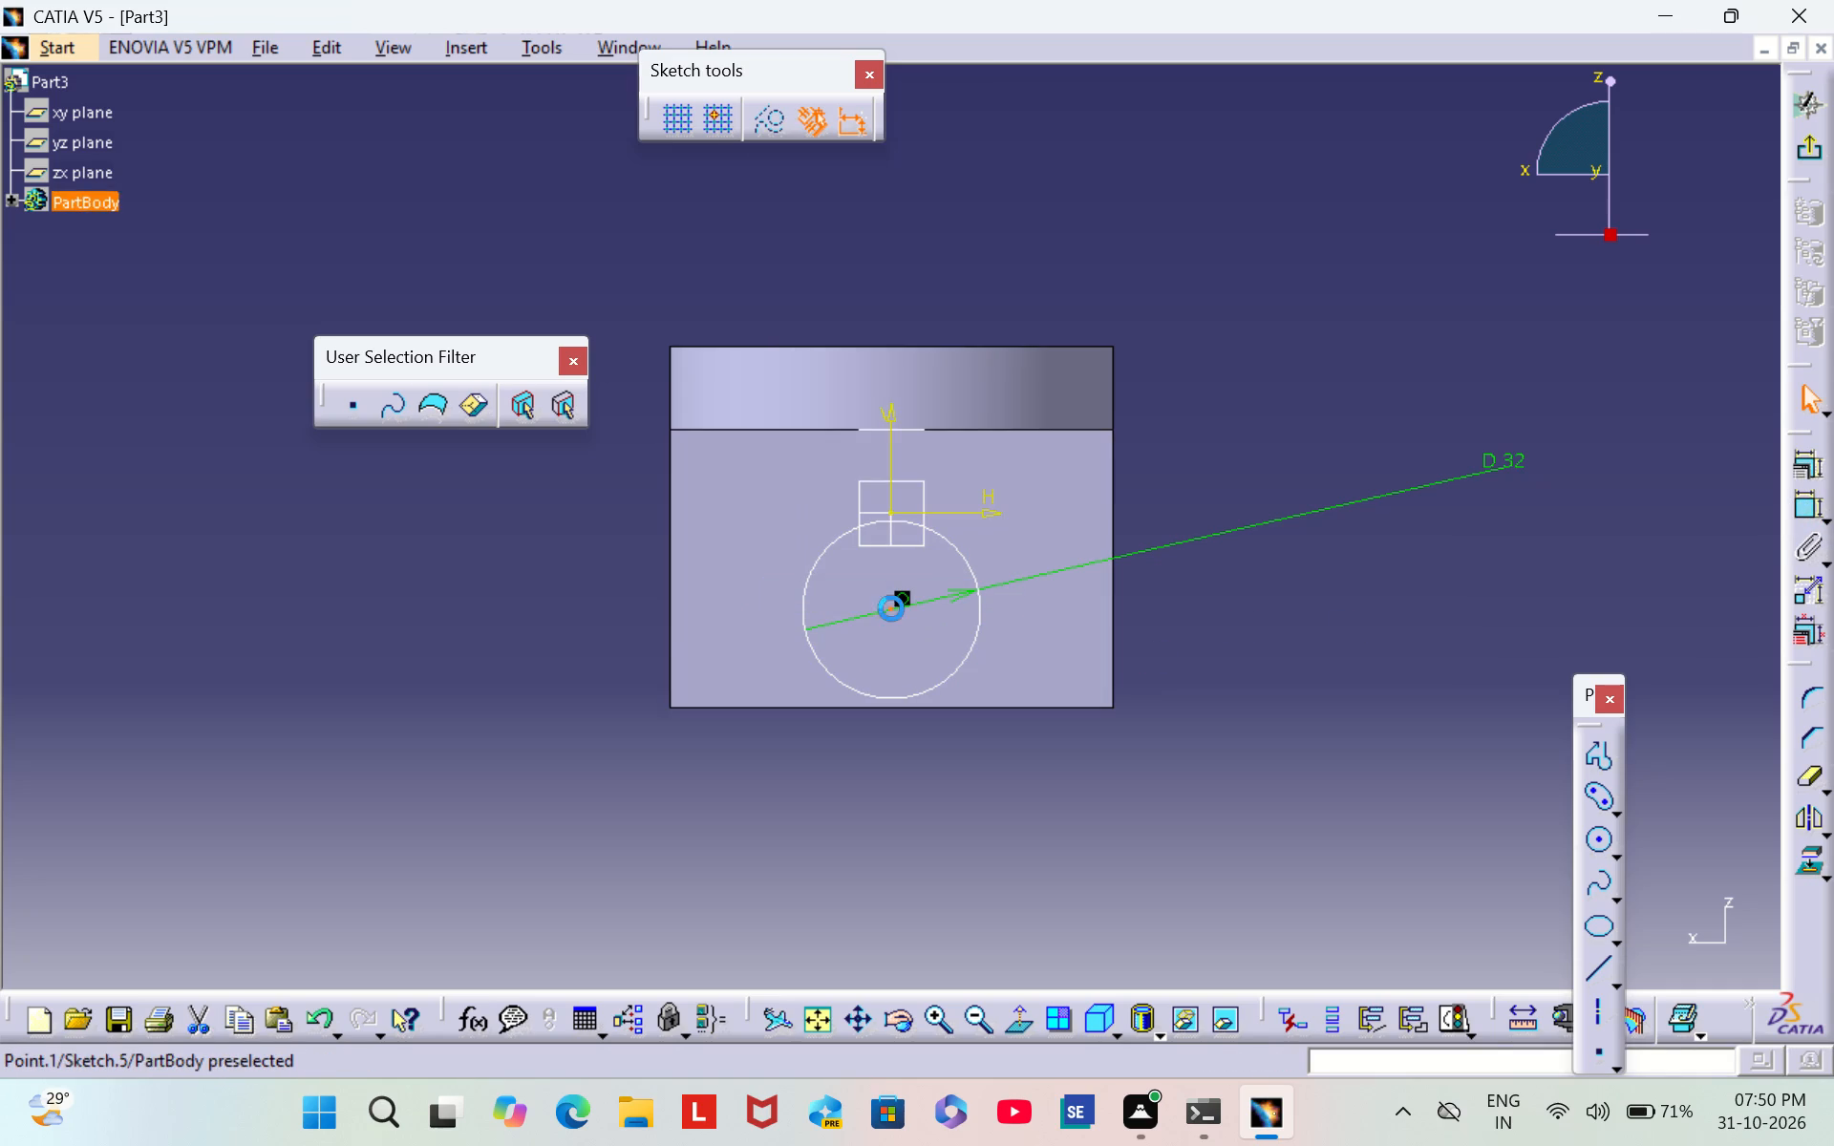
{"action": "left_click", "coordinate": [911, 709]}
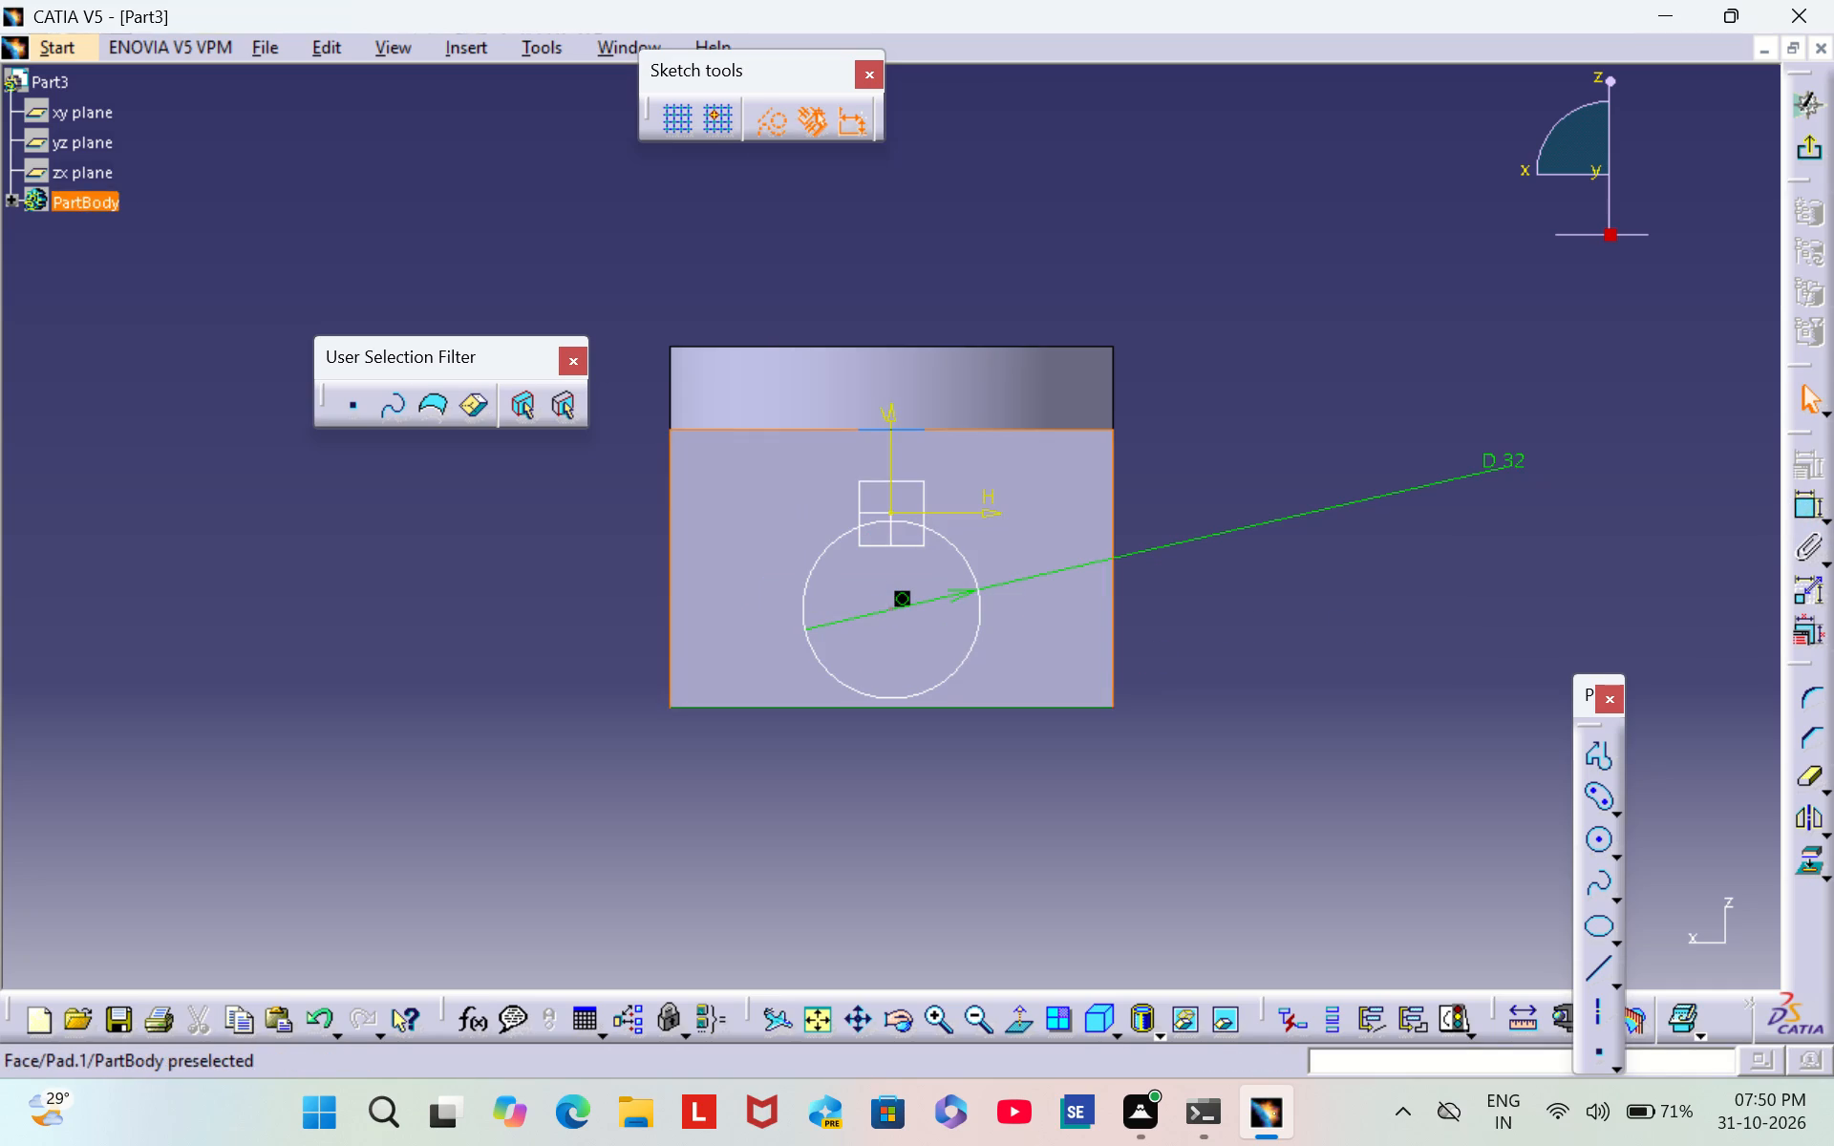
{"action": "double_click", "coordinate": [1803, 508]}
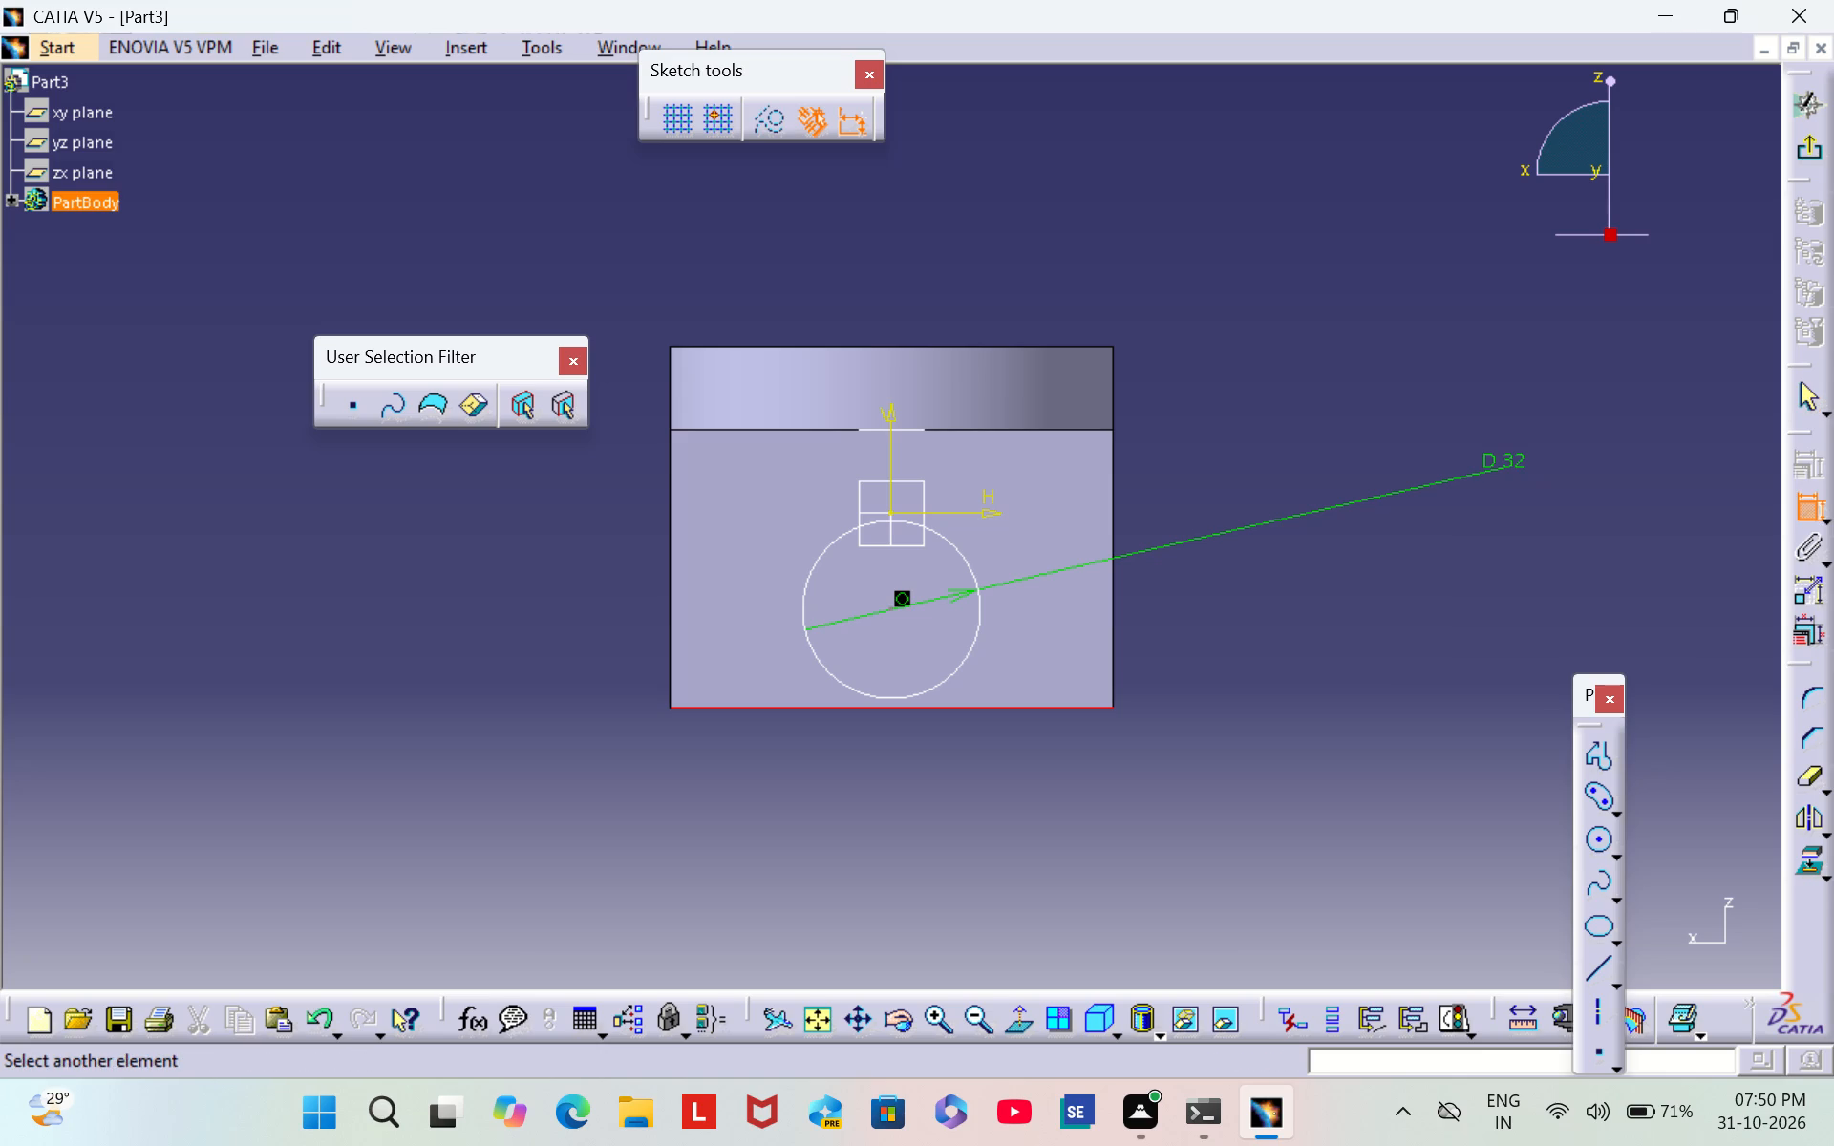
{"action": "left_click", "coordinate": [891, 610]}
{"action": "left_click", "coordinate": [1150, 668]}
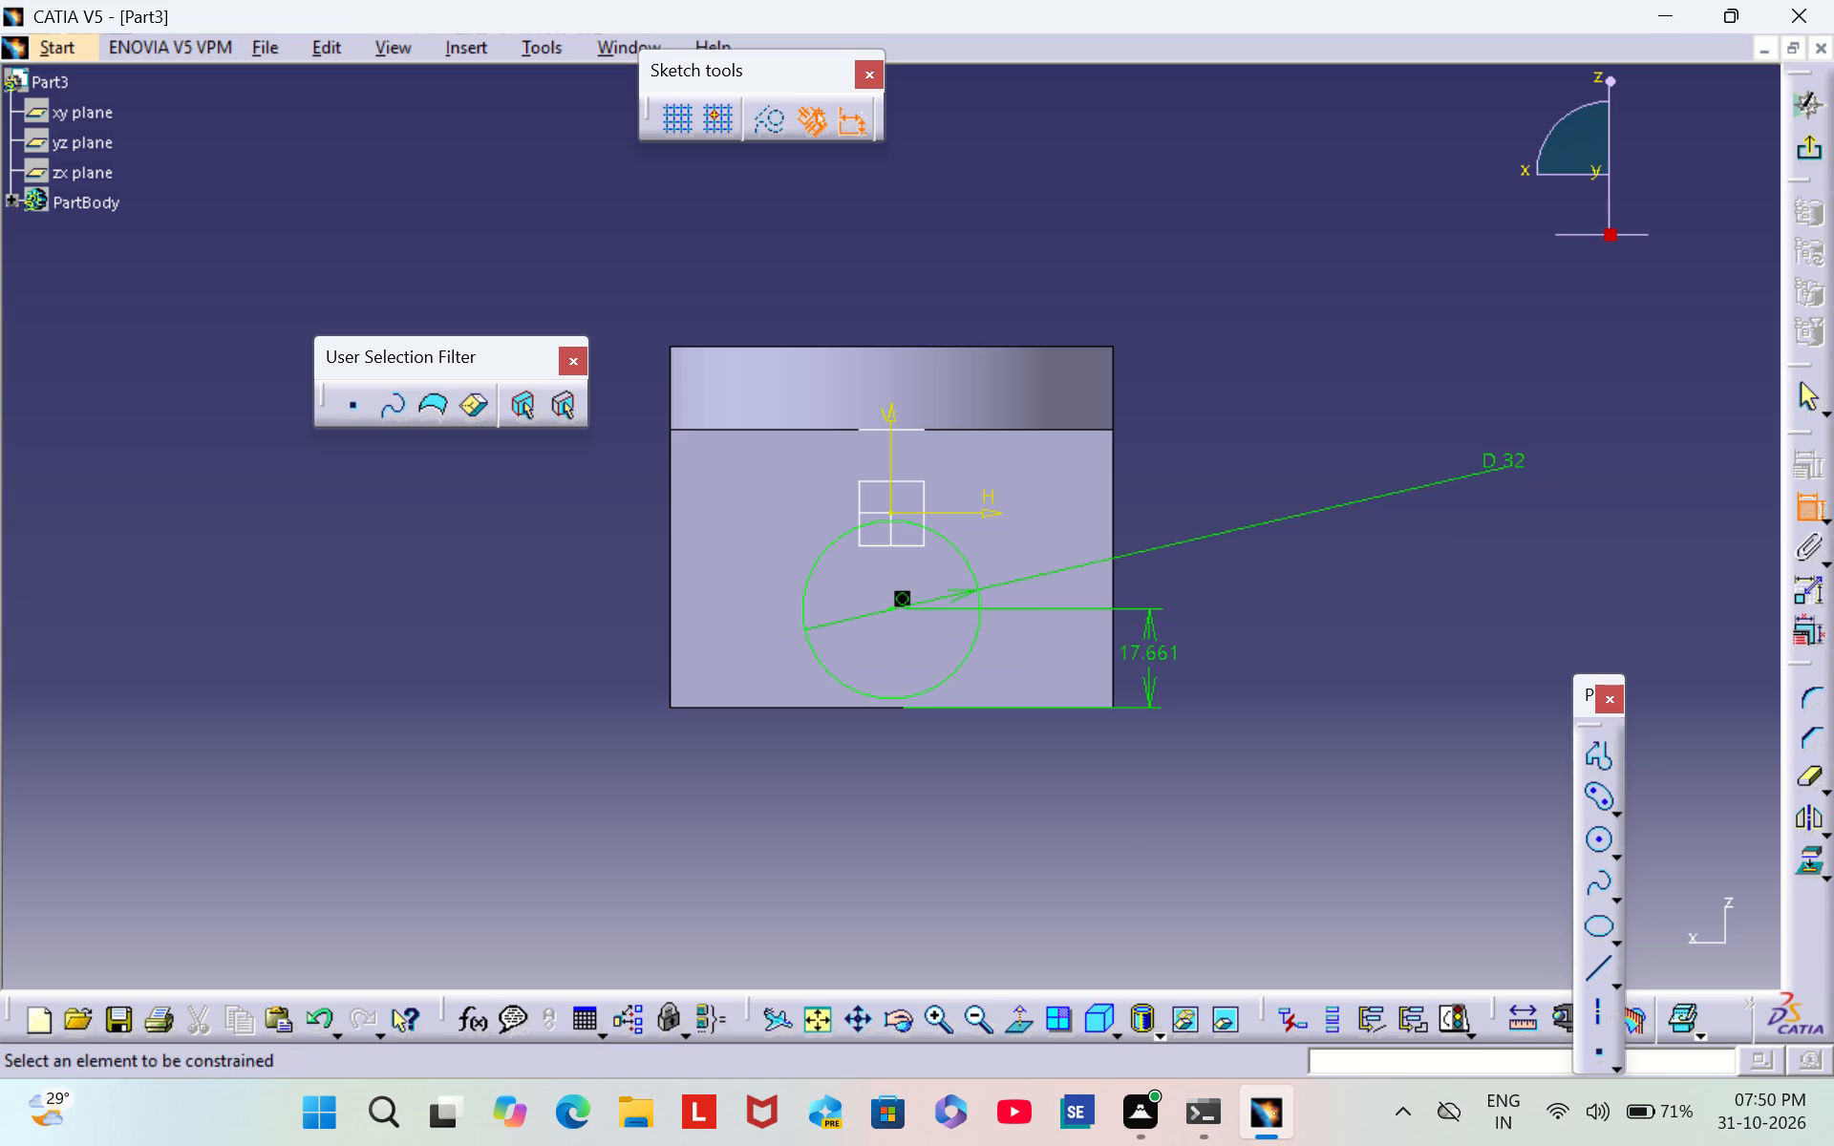
{"action": "double_click", "coordinate": [1147, 655]}
{"action": "key", "text": "BackSpace"}
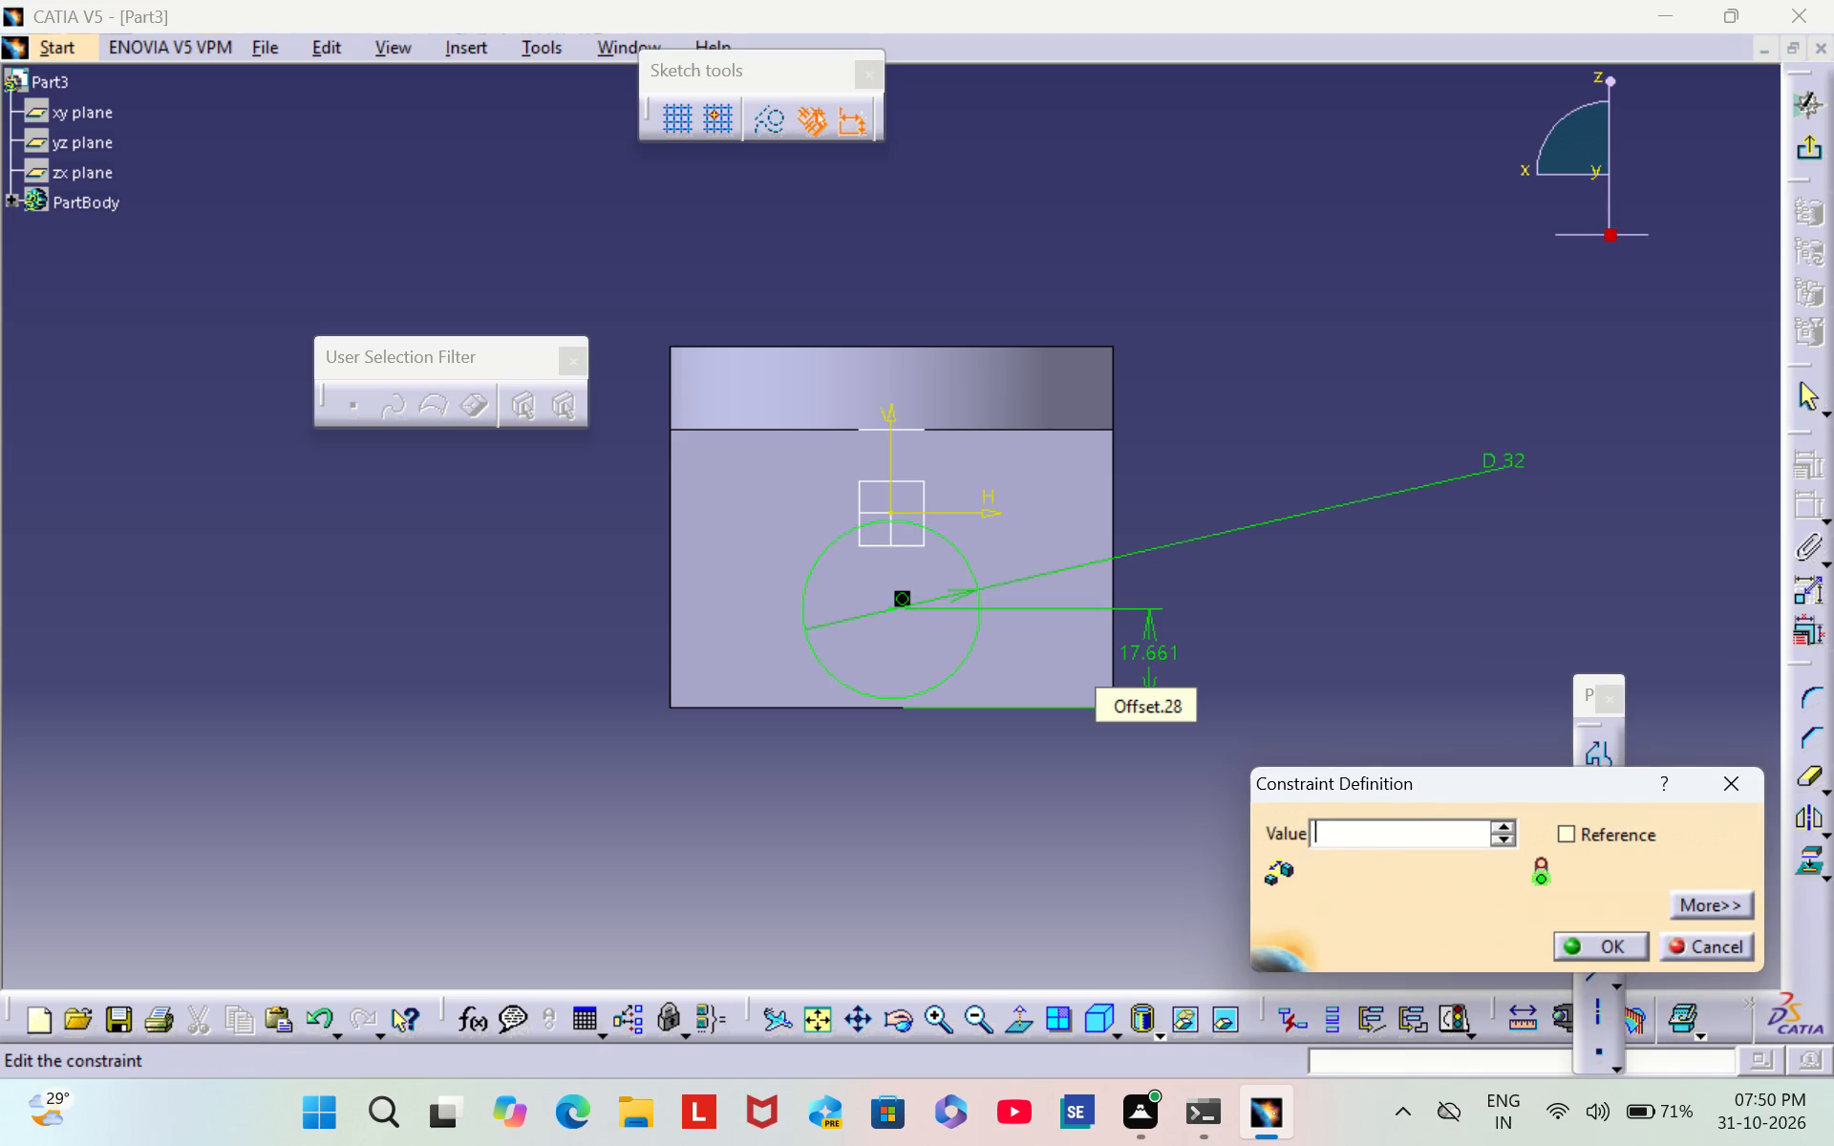
{"action": "type", "text": "25"}
{"action": "key", "text": "Return"}
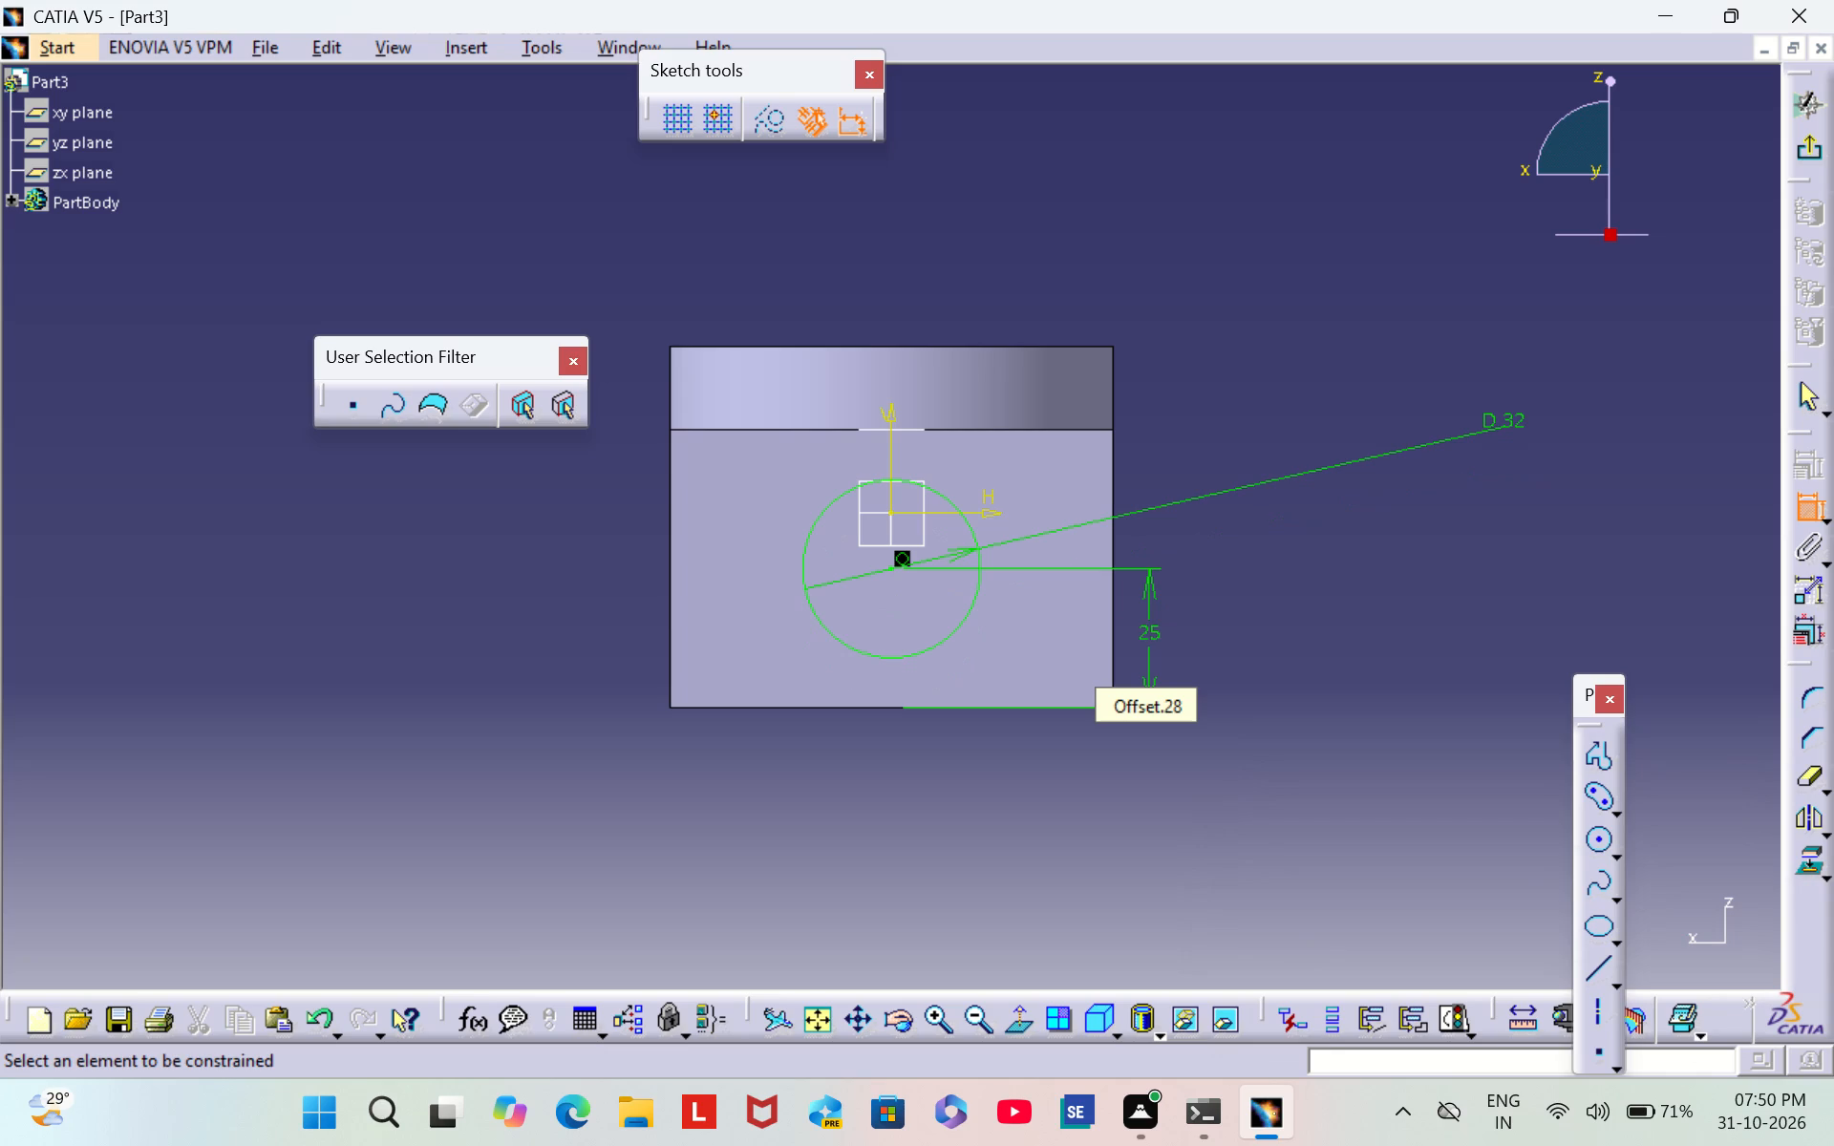
{"action": "left_click", "coordinate": [1300, 603]}
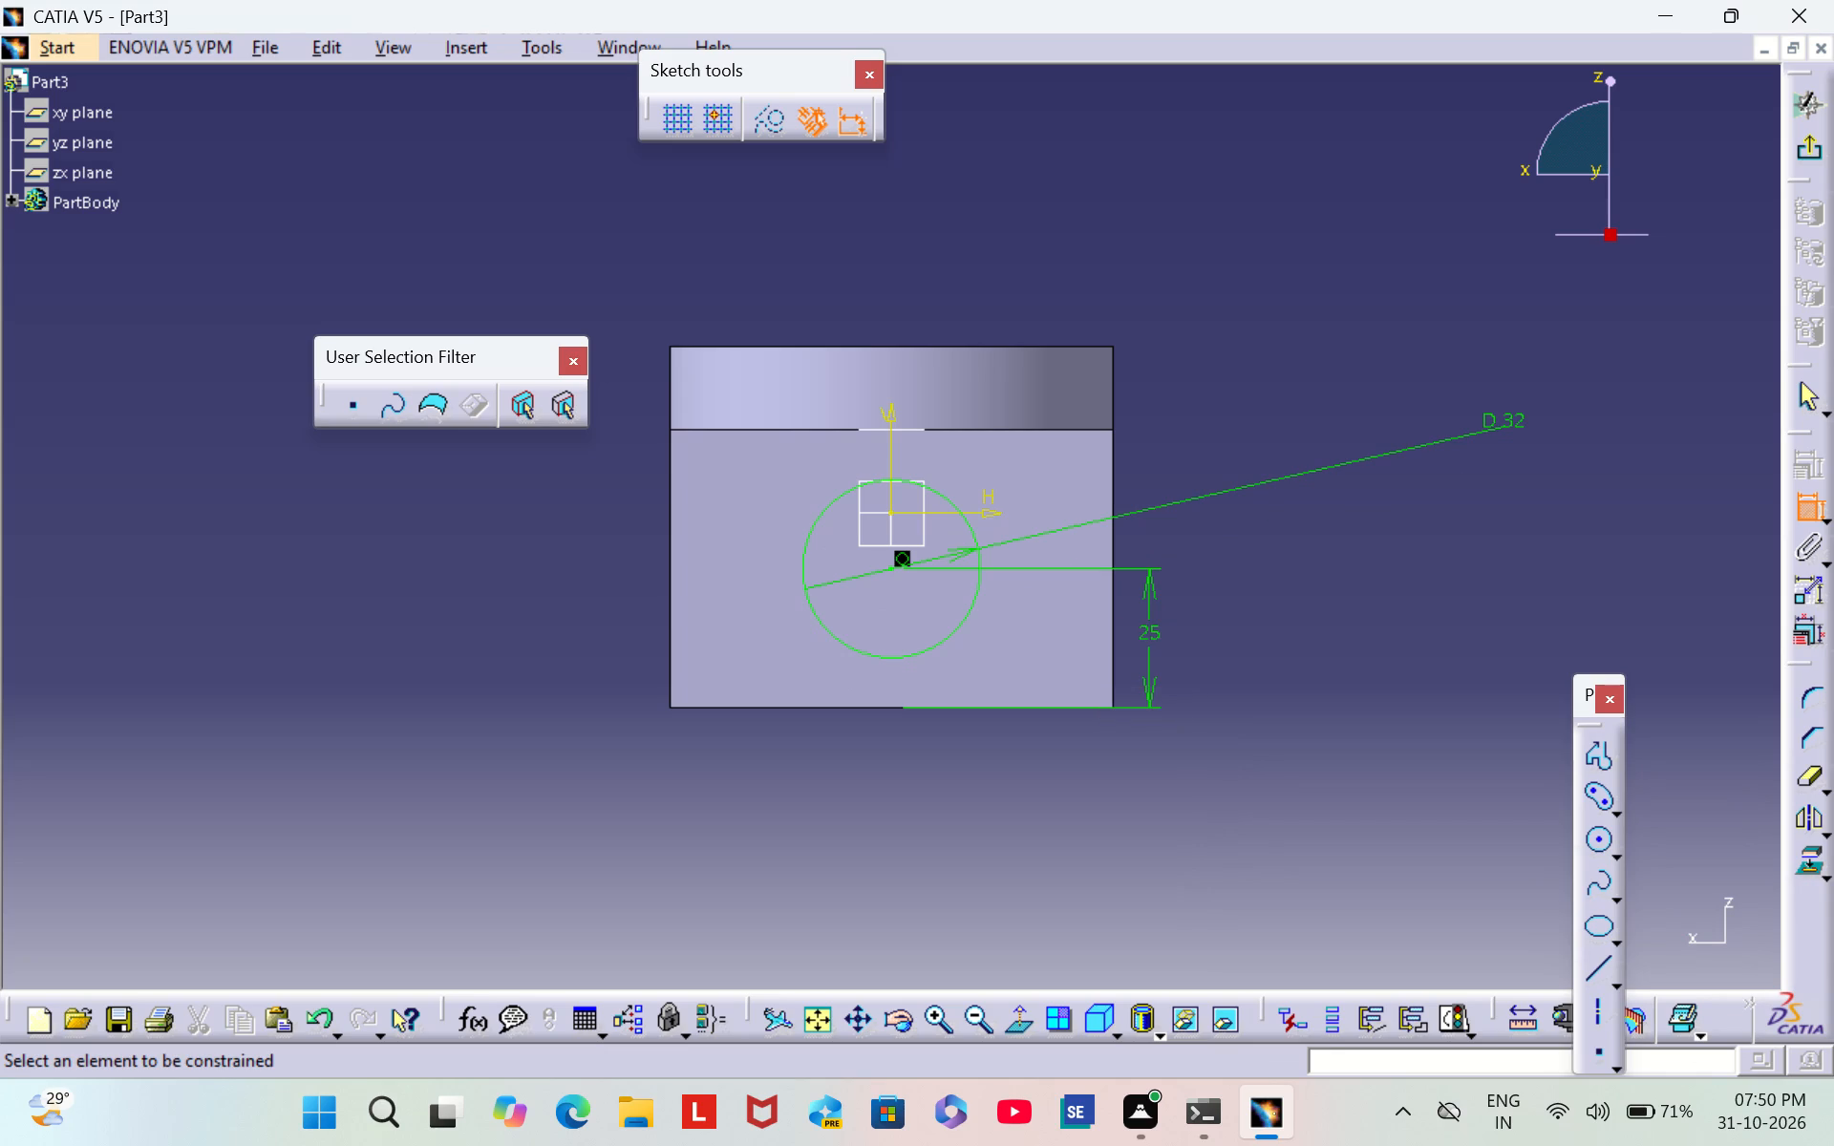
{"action": "left_click", "coordinate": [1800, 505]}
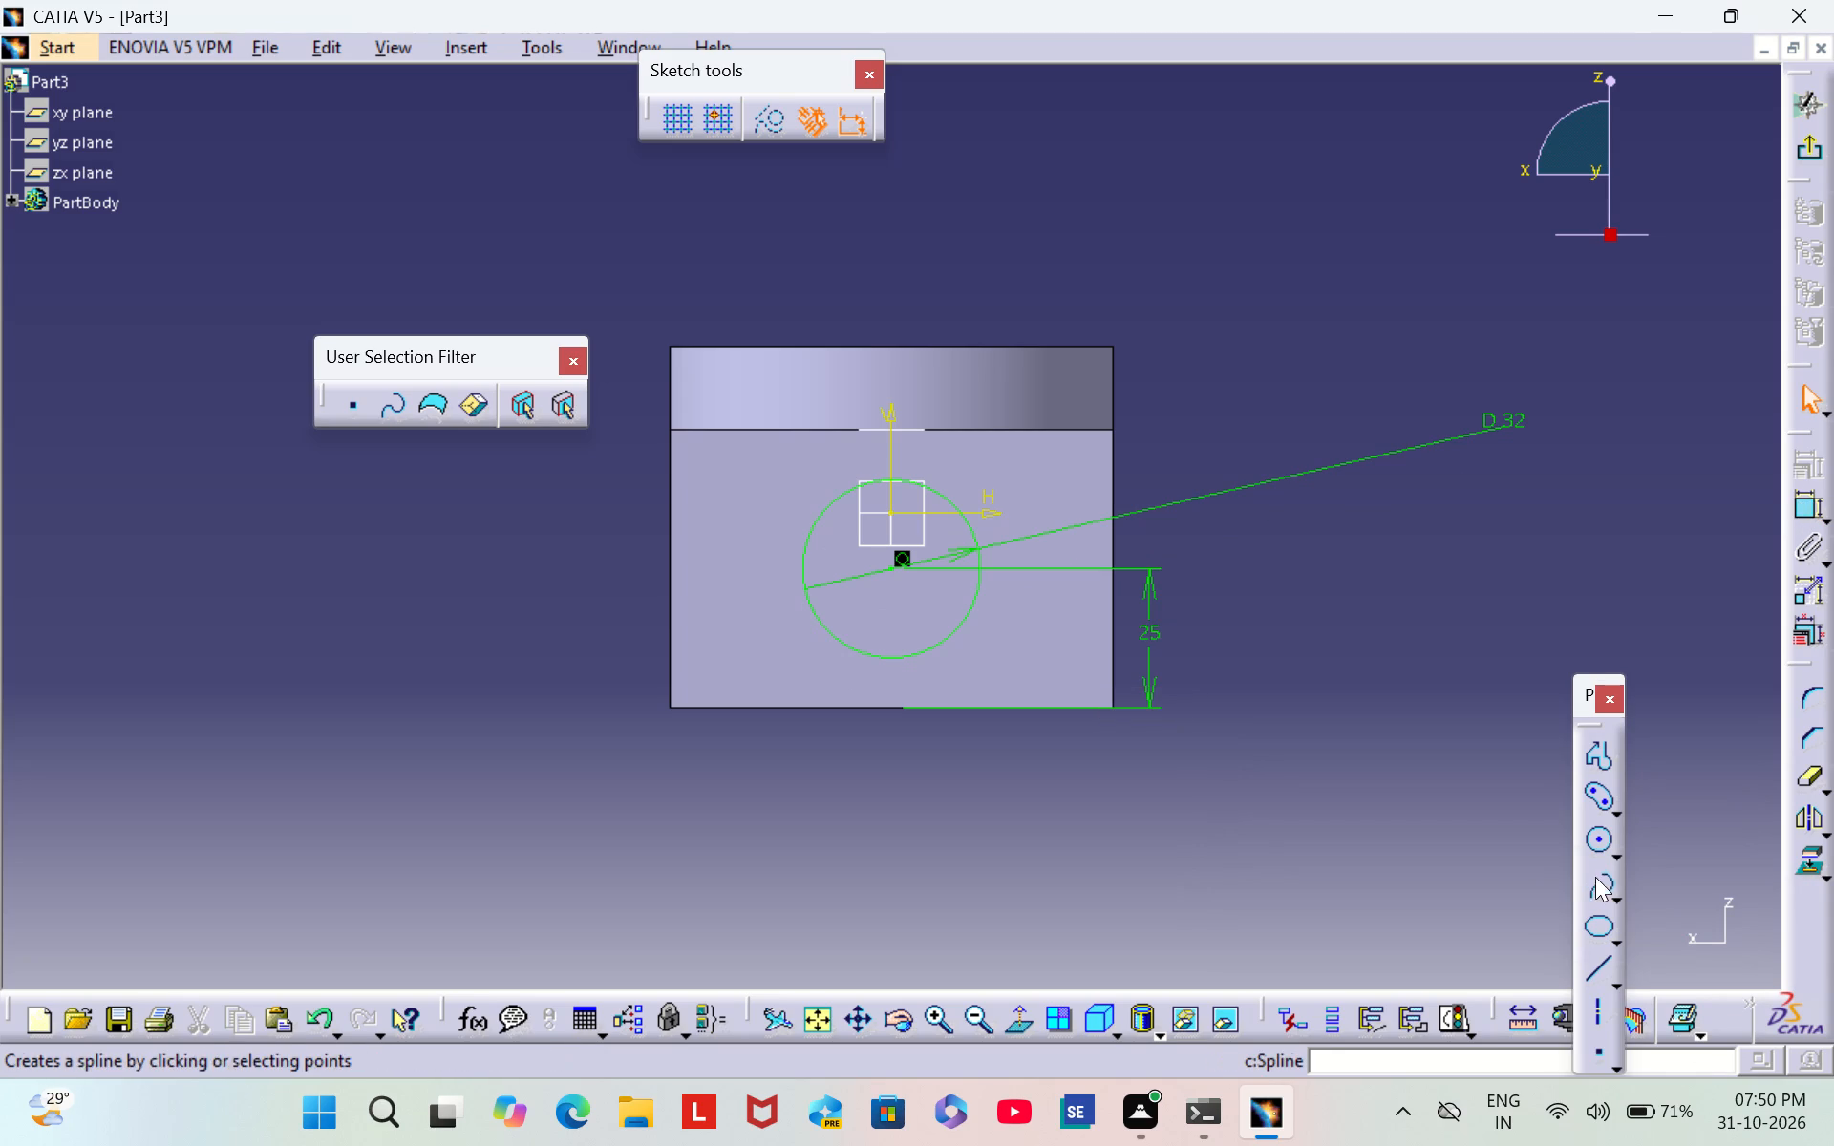
Draw a larger circle concentric with the 32 mm circle and dimension its diameter as 100 mm.
{"action": "left_click", "coordinate": [1601, 846]}
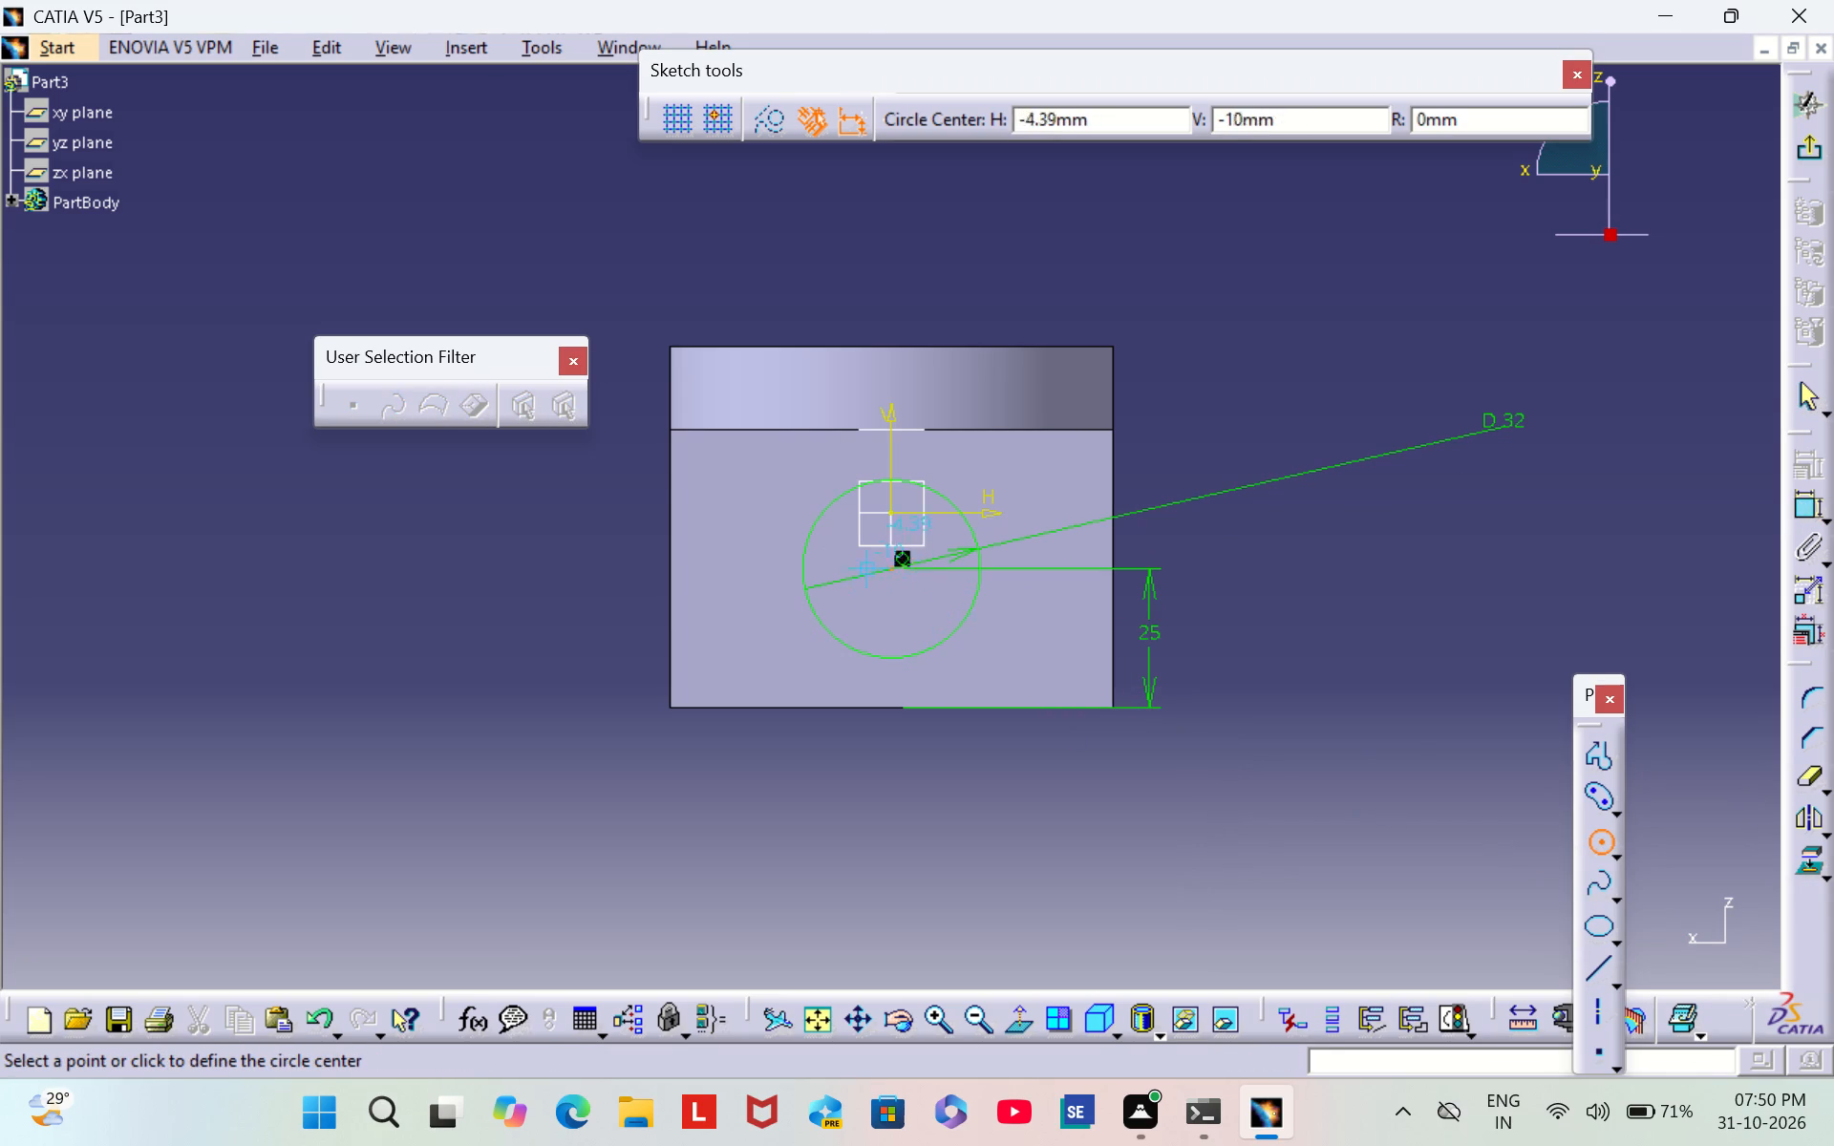
{"action": "left_click", "coordinate": [887, 568]}
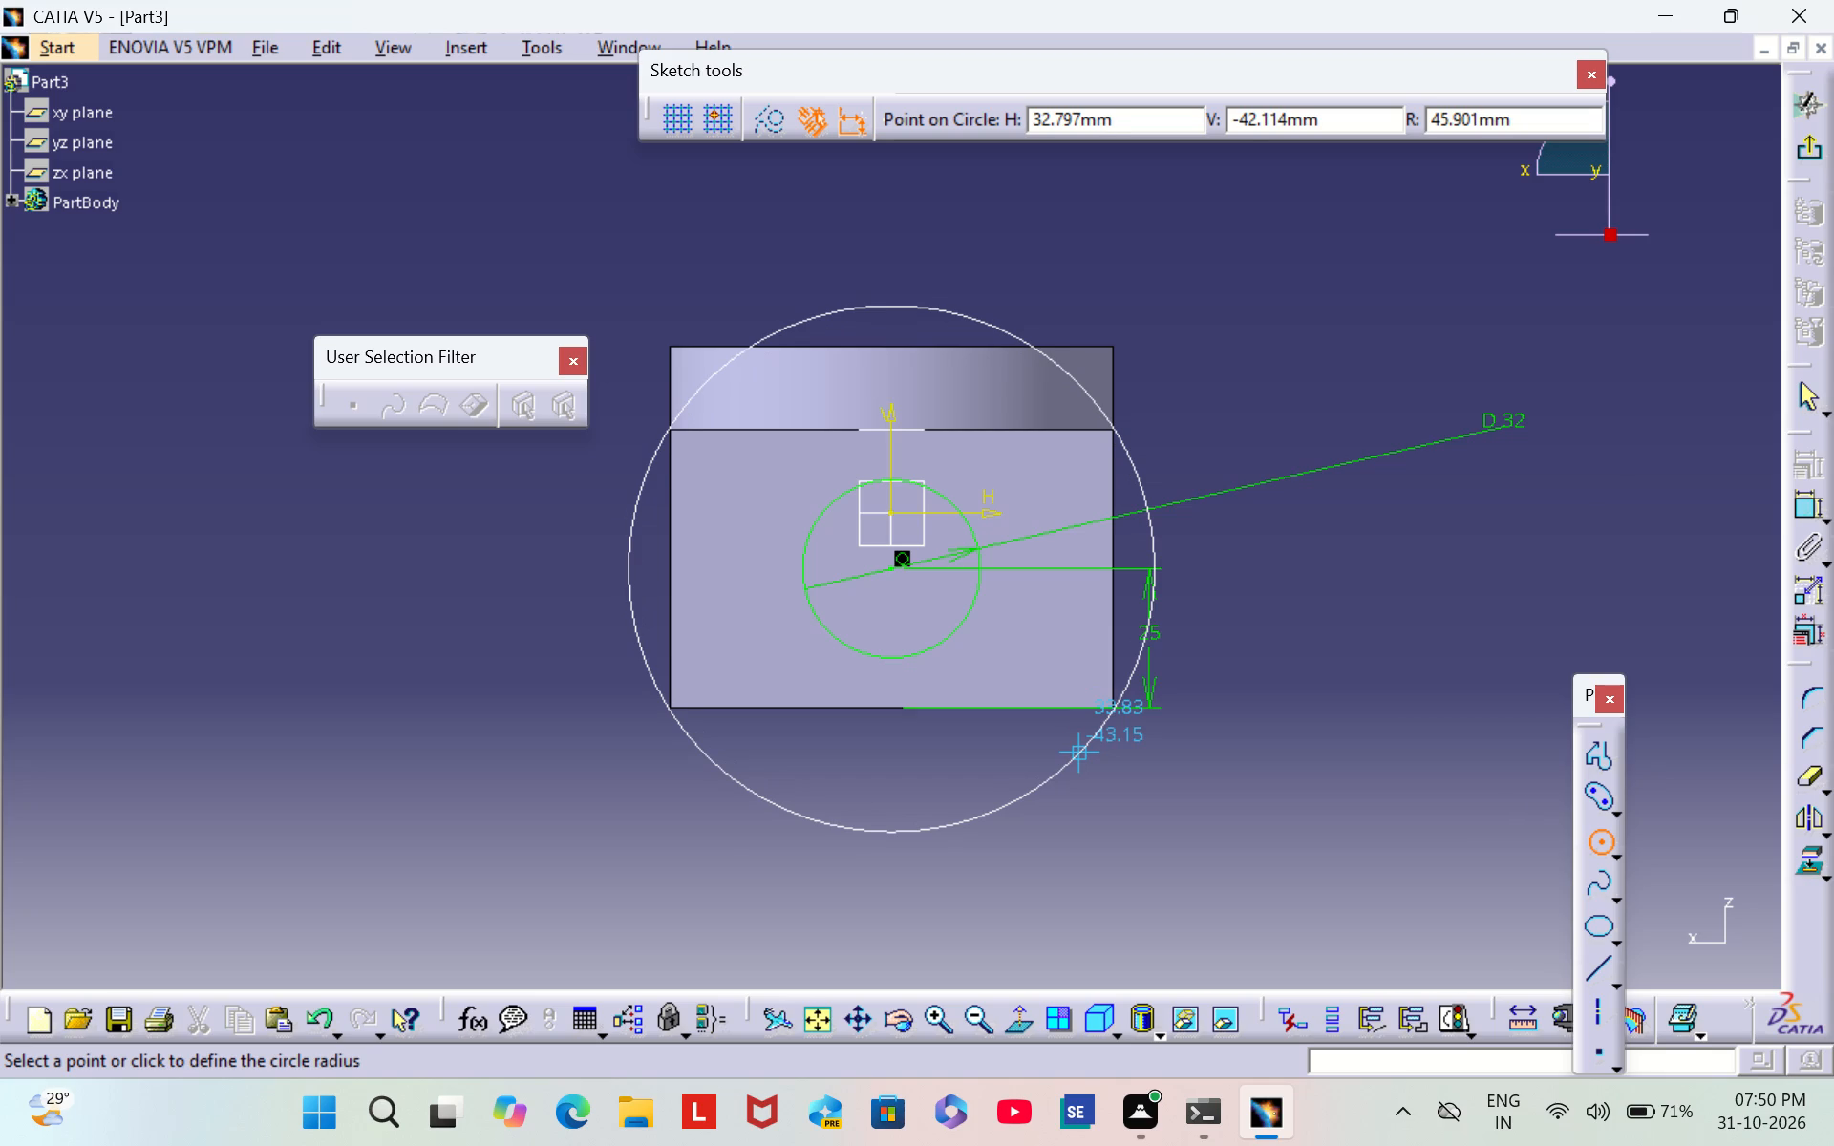
{"action": "left_click", "coordinate": [1071, 754]}
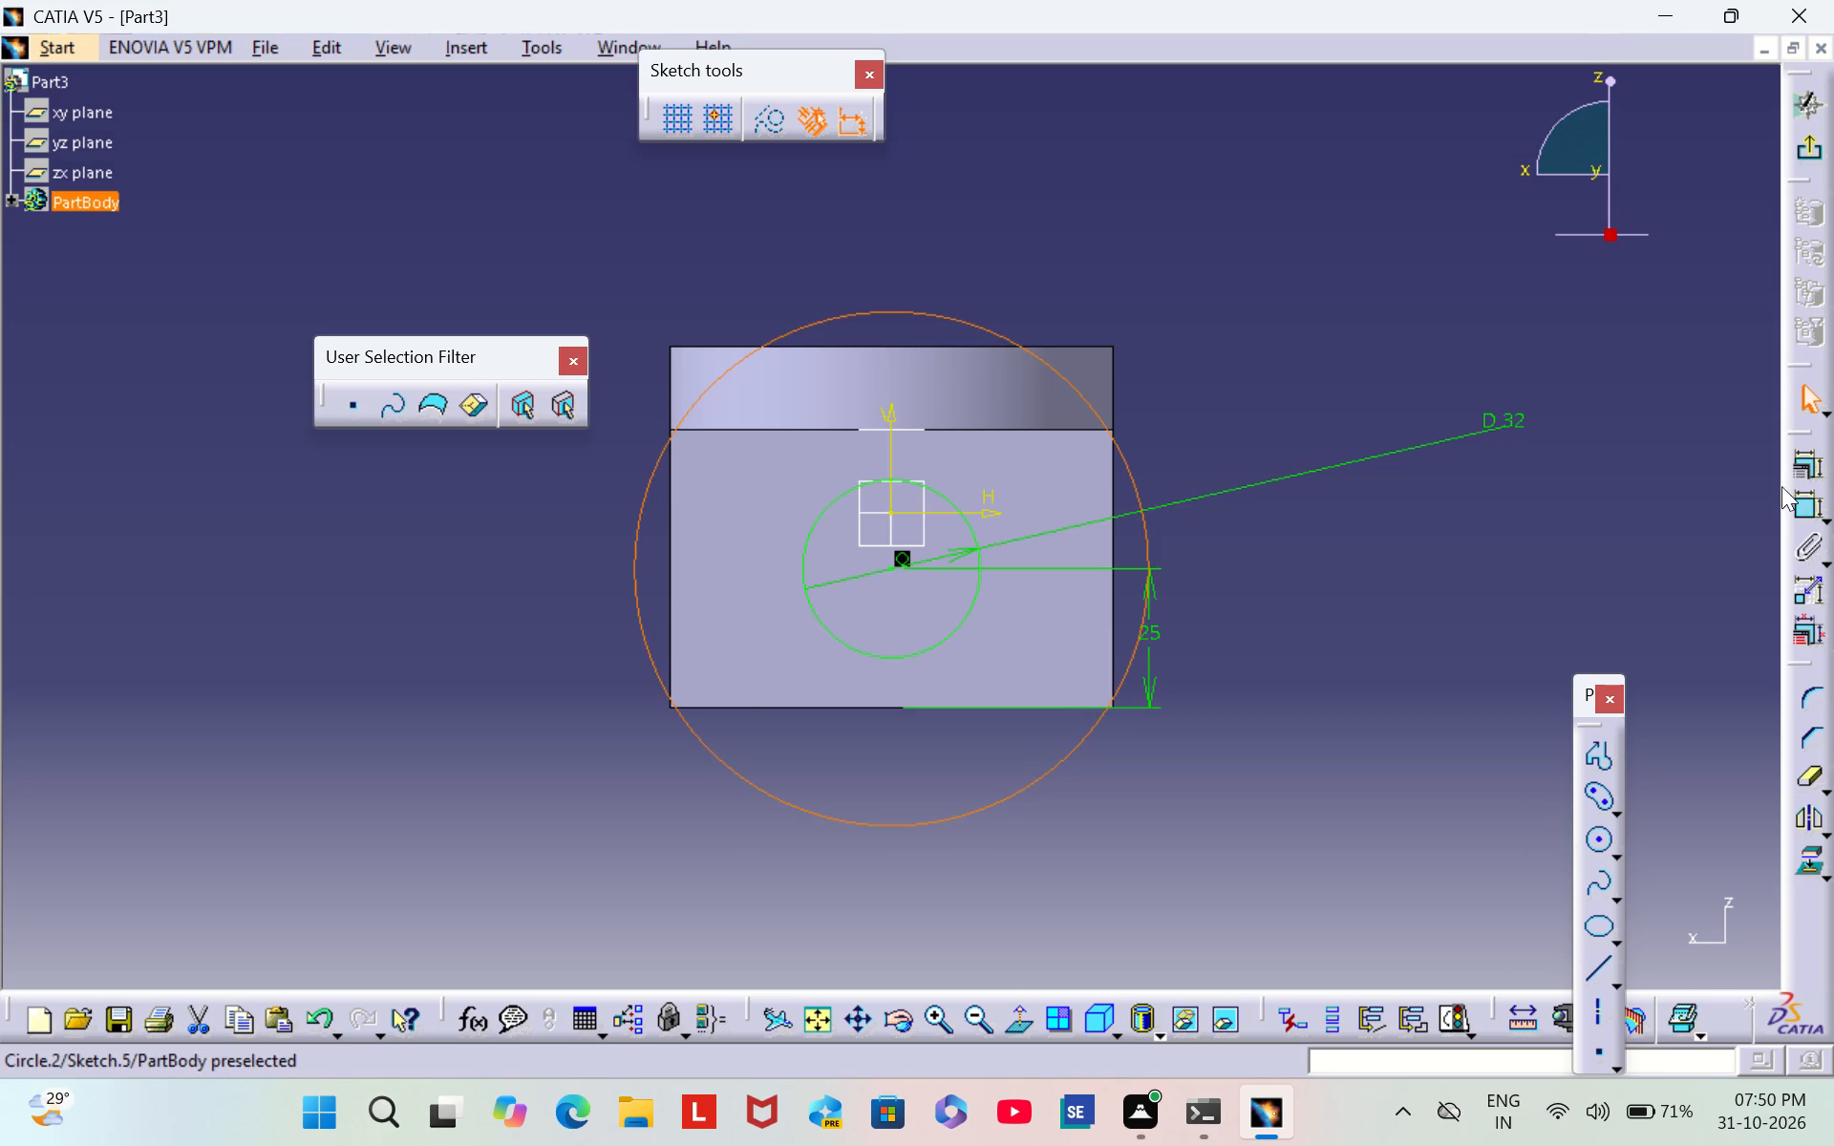
{"action": "left_click", "coordinate": [1794, 505]}
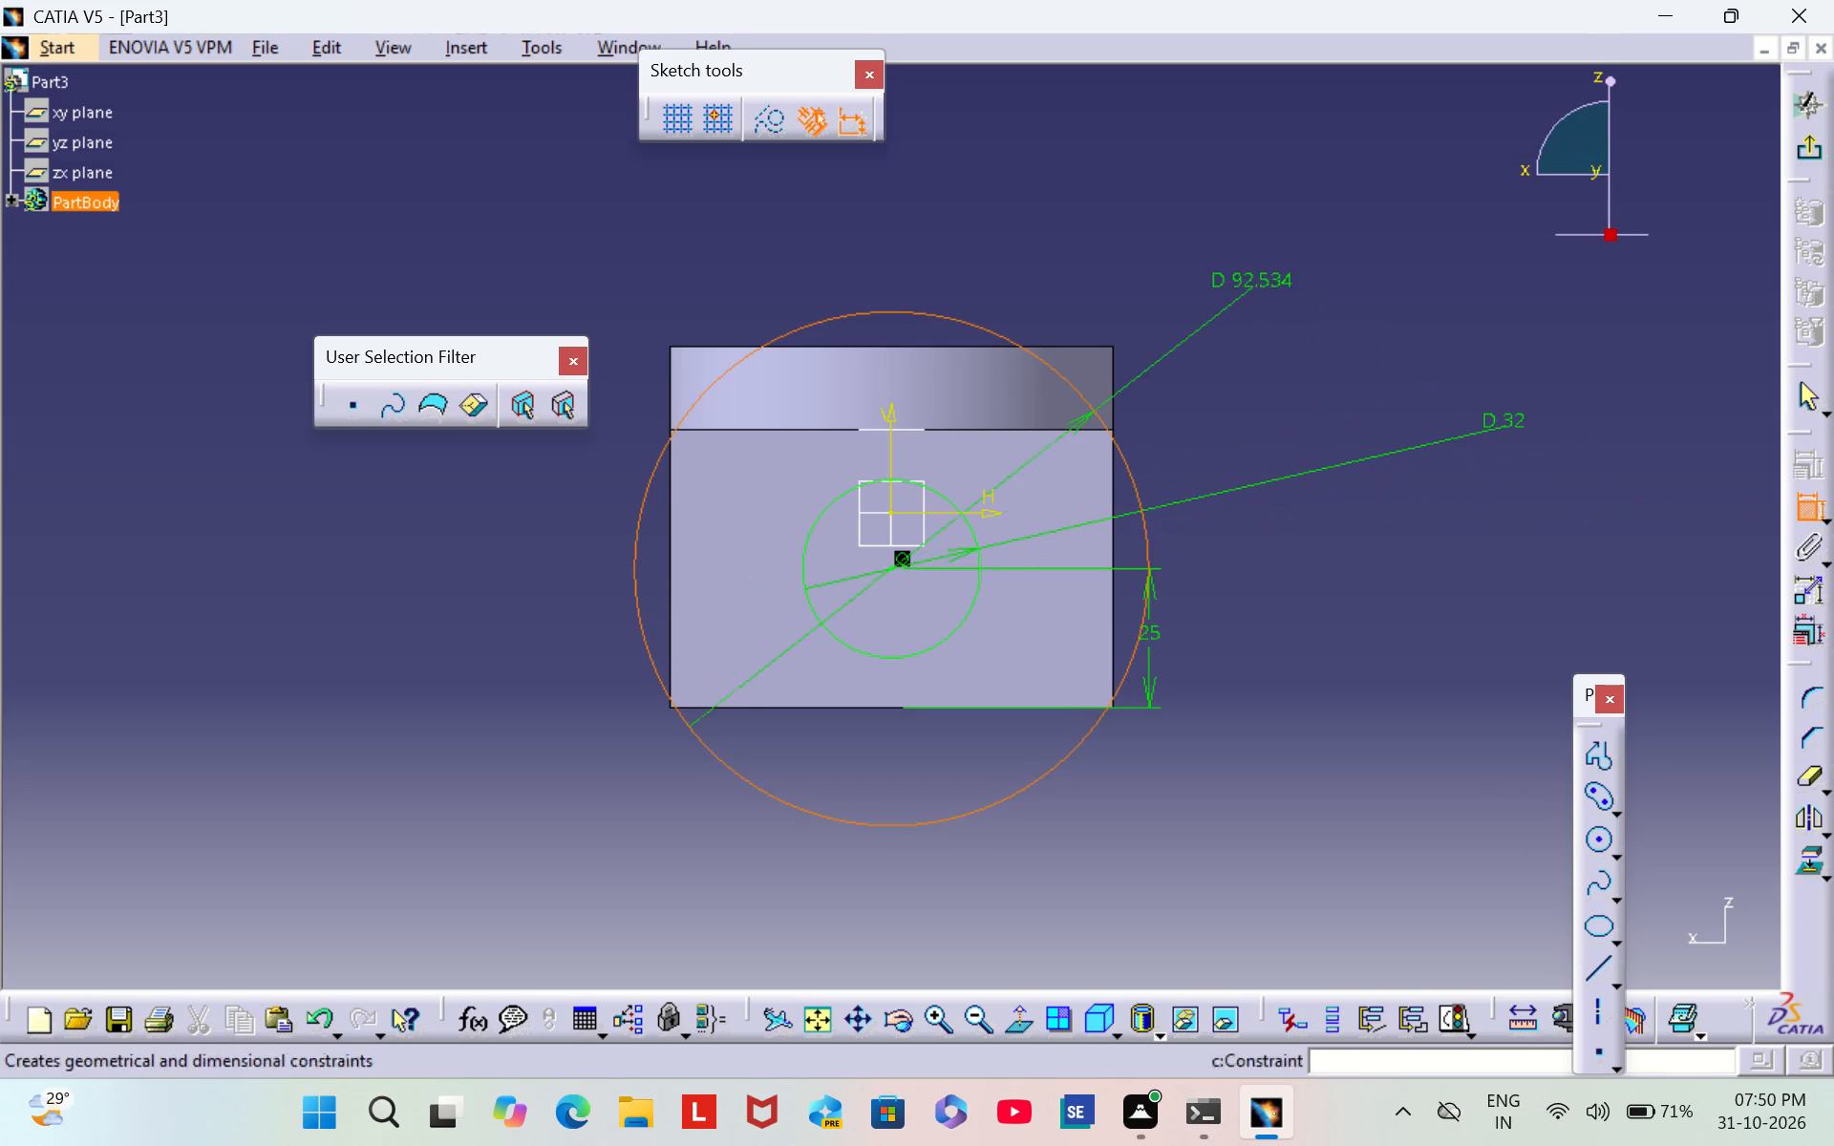
{"action": "left_click", "coordinate": [1250, 286]}
{"action": "double_click", "coordinate": [1261, 284]}
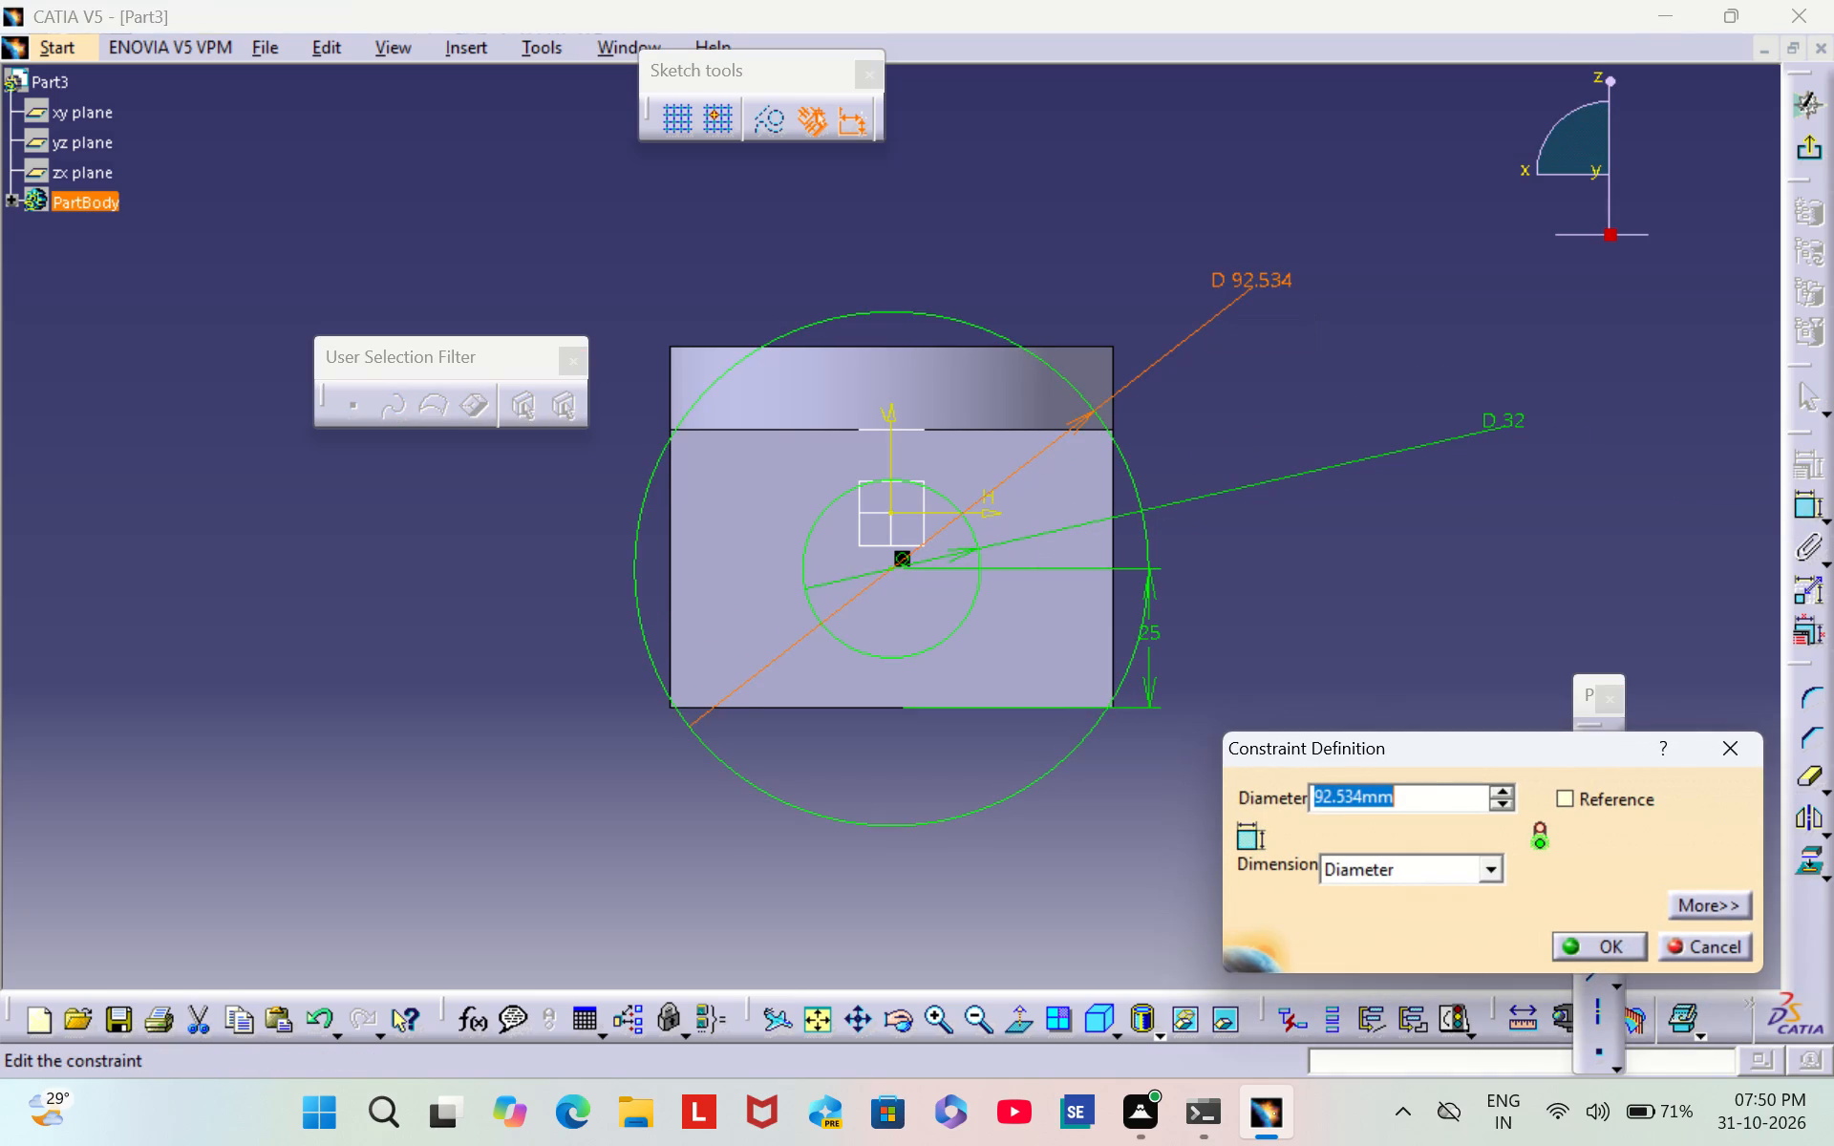
{"action": "key", "text": "BackSpace"}
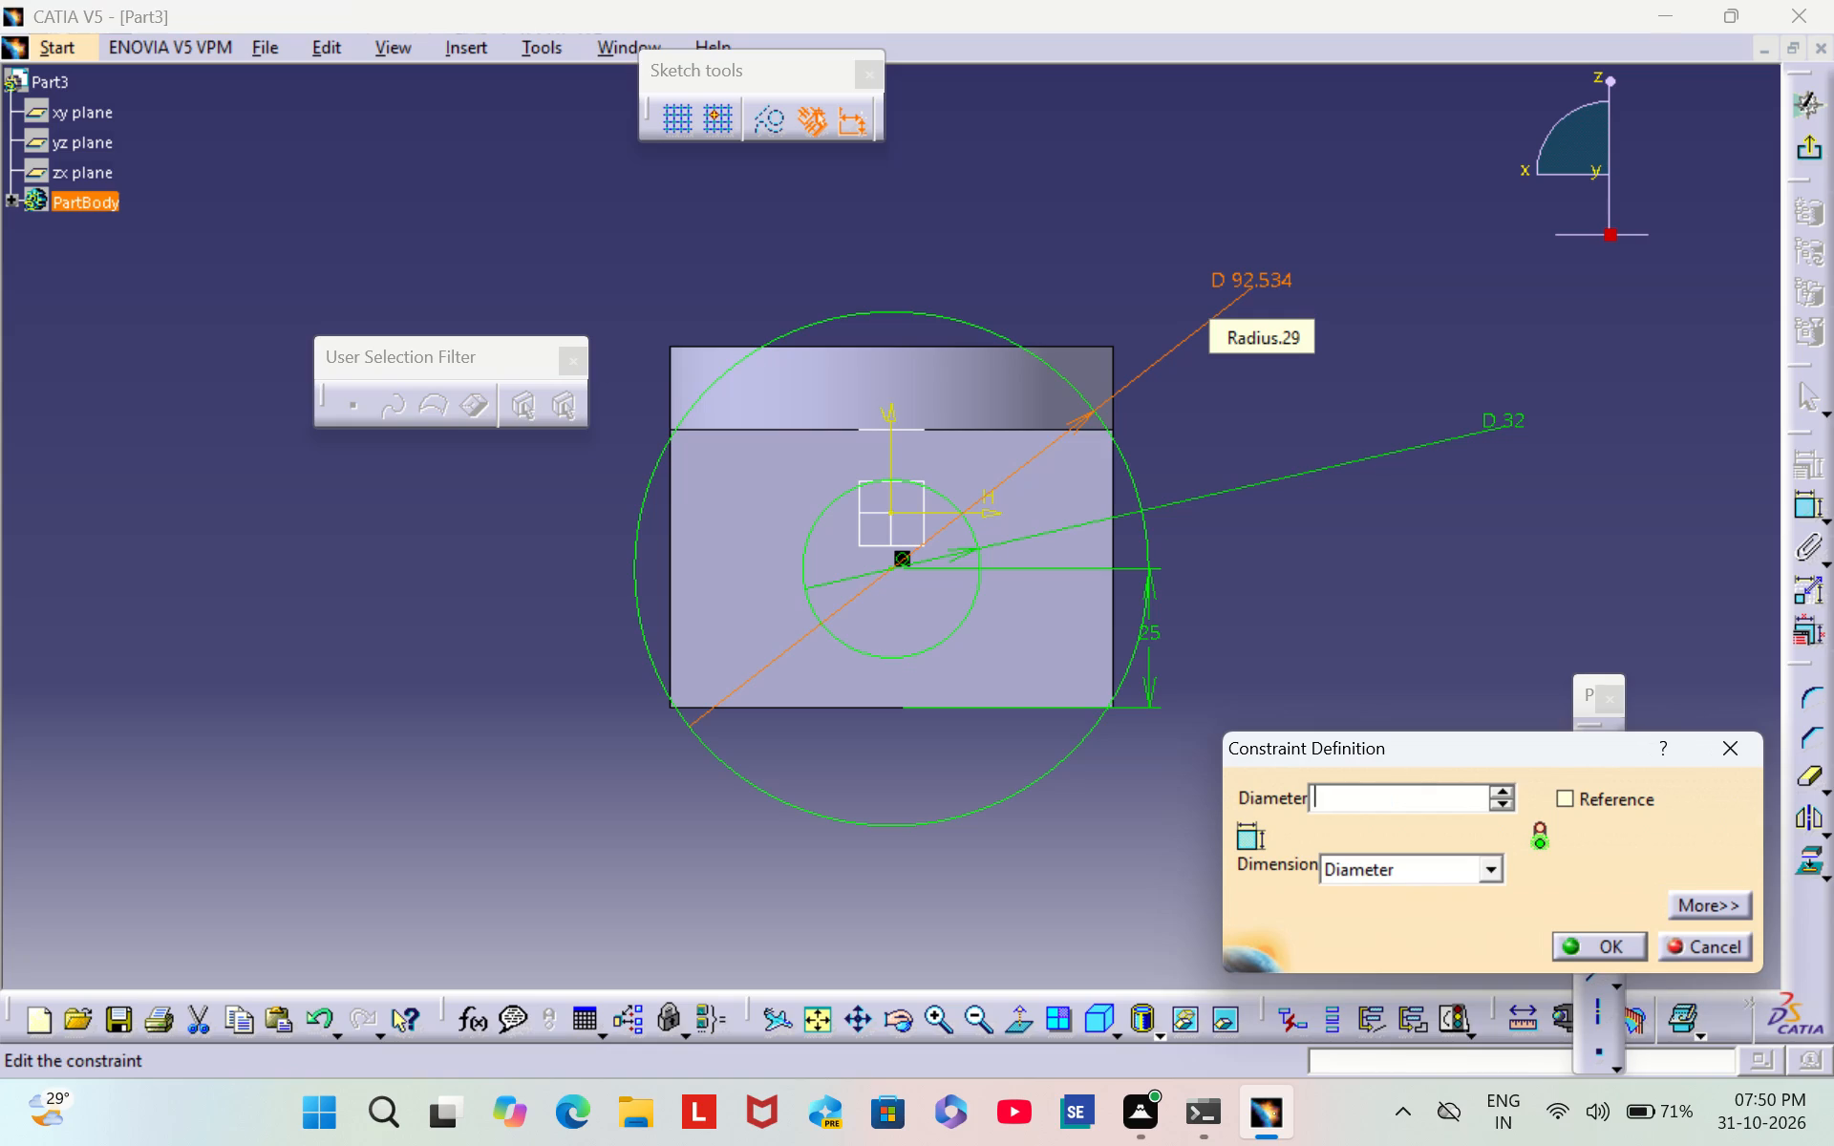
{"action": "type", "text": "100"}
{"action": "key", "text": "Return"}
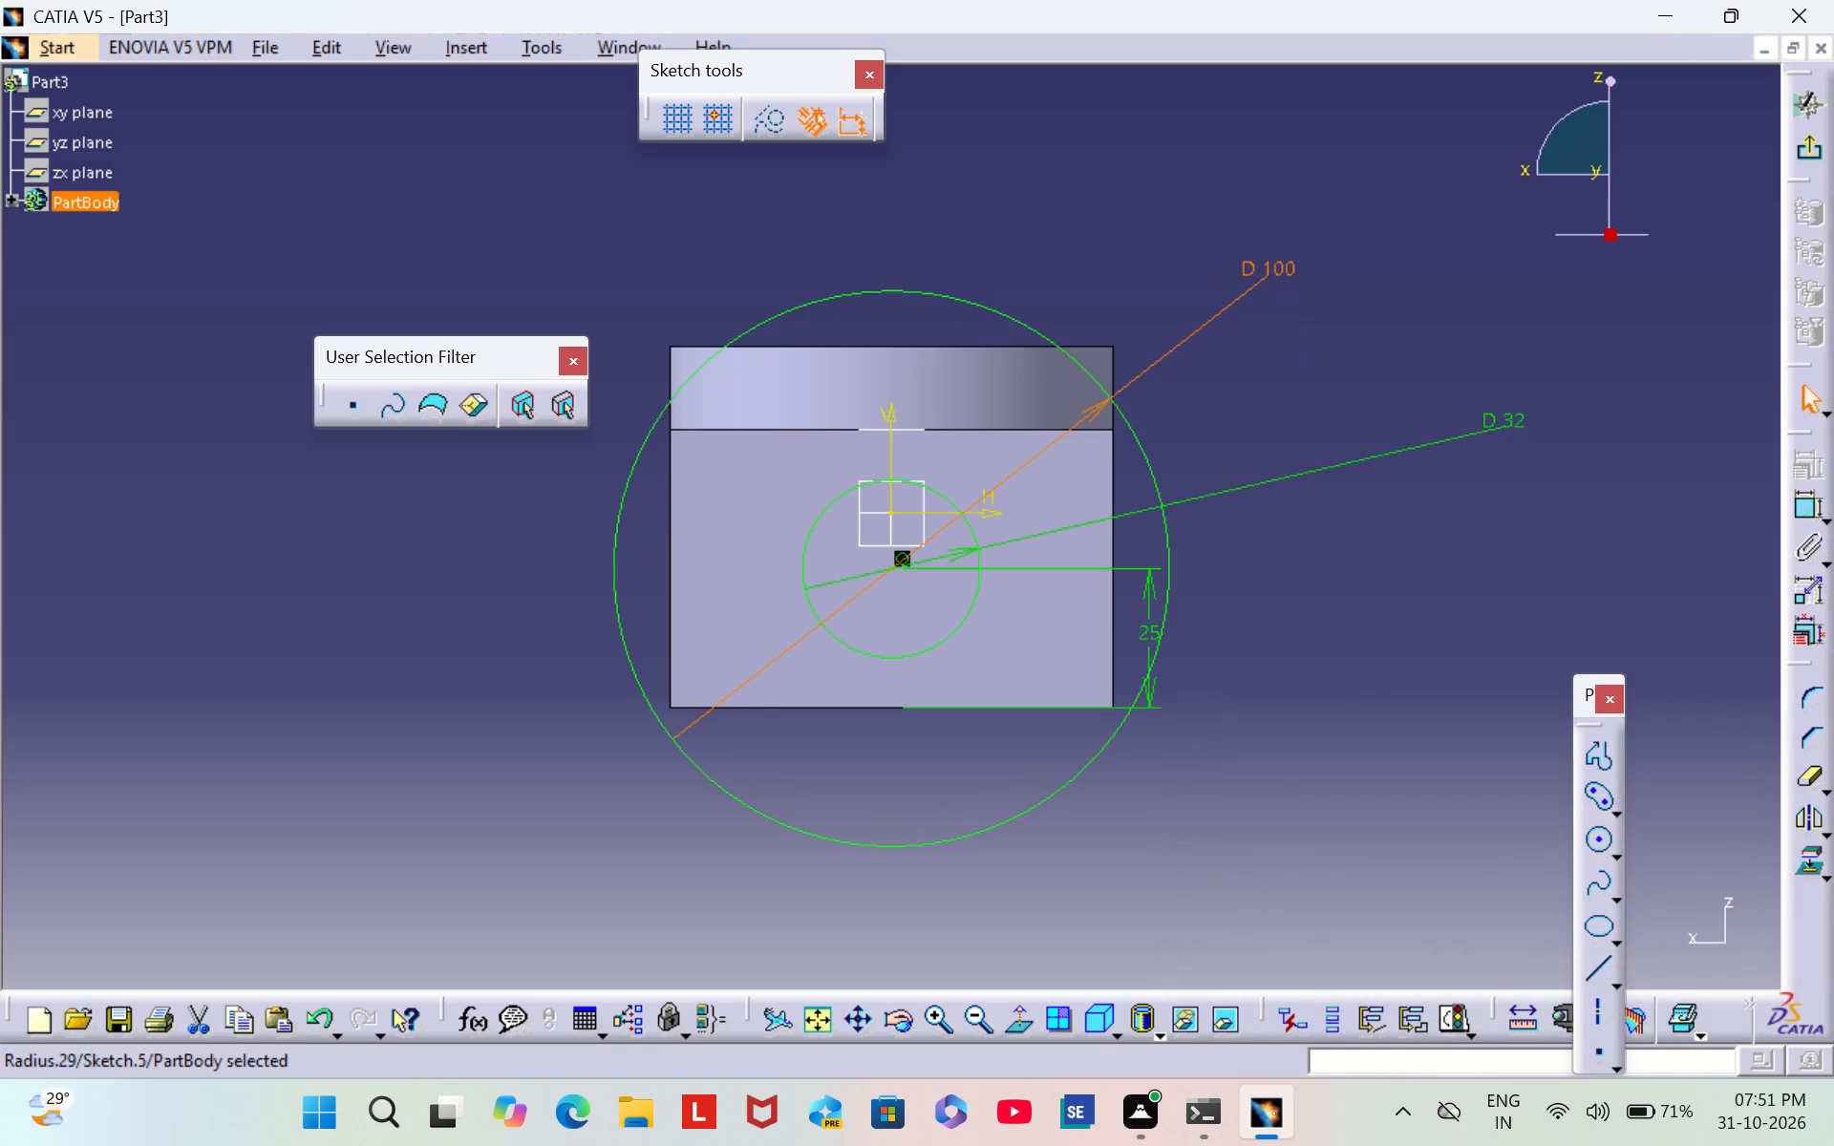
Set the outer circle's diameter to 95 mm.
{"action": "left_click", "coordinate": [1330, 276]}
{"action": "double_click", "coordinate": [1284, 259]}
{"action": "key", "text": "BackSpace"}
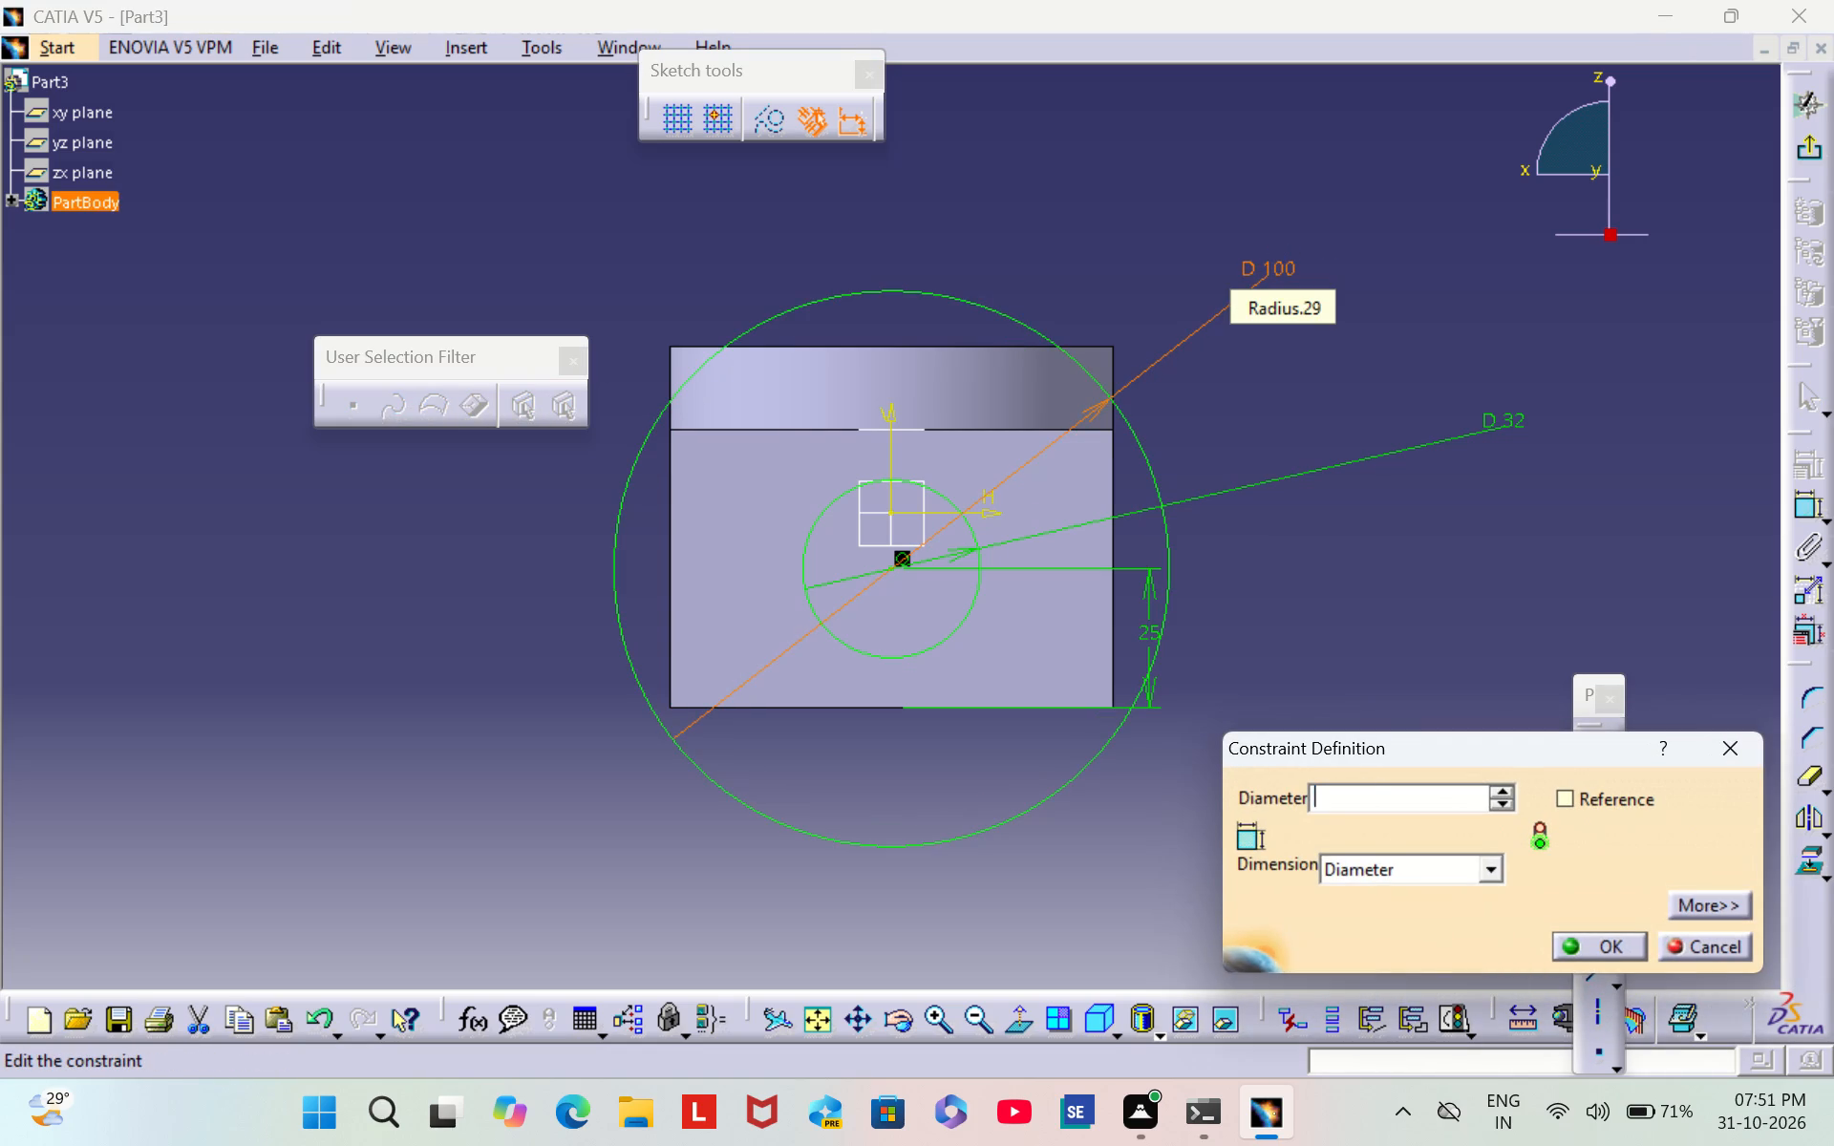
{"action": "key", "text": "9"}
{"action": "key", "text": "5"}
{"action": "key", "text": "Return"}
{"action": "left_click", "coordinate": [1299, 305]}
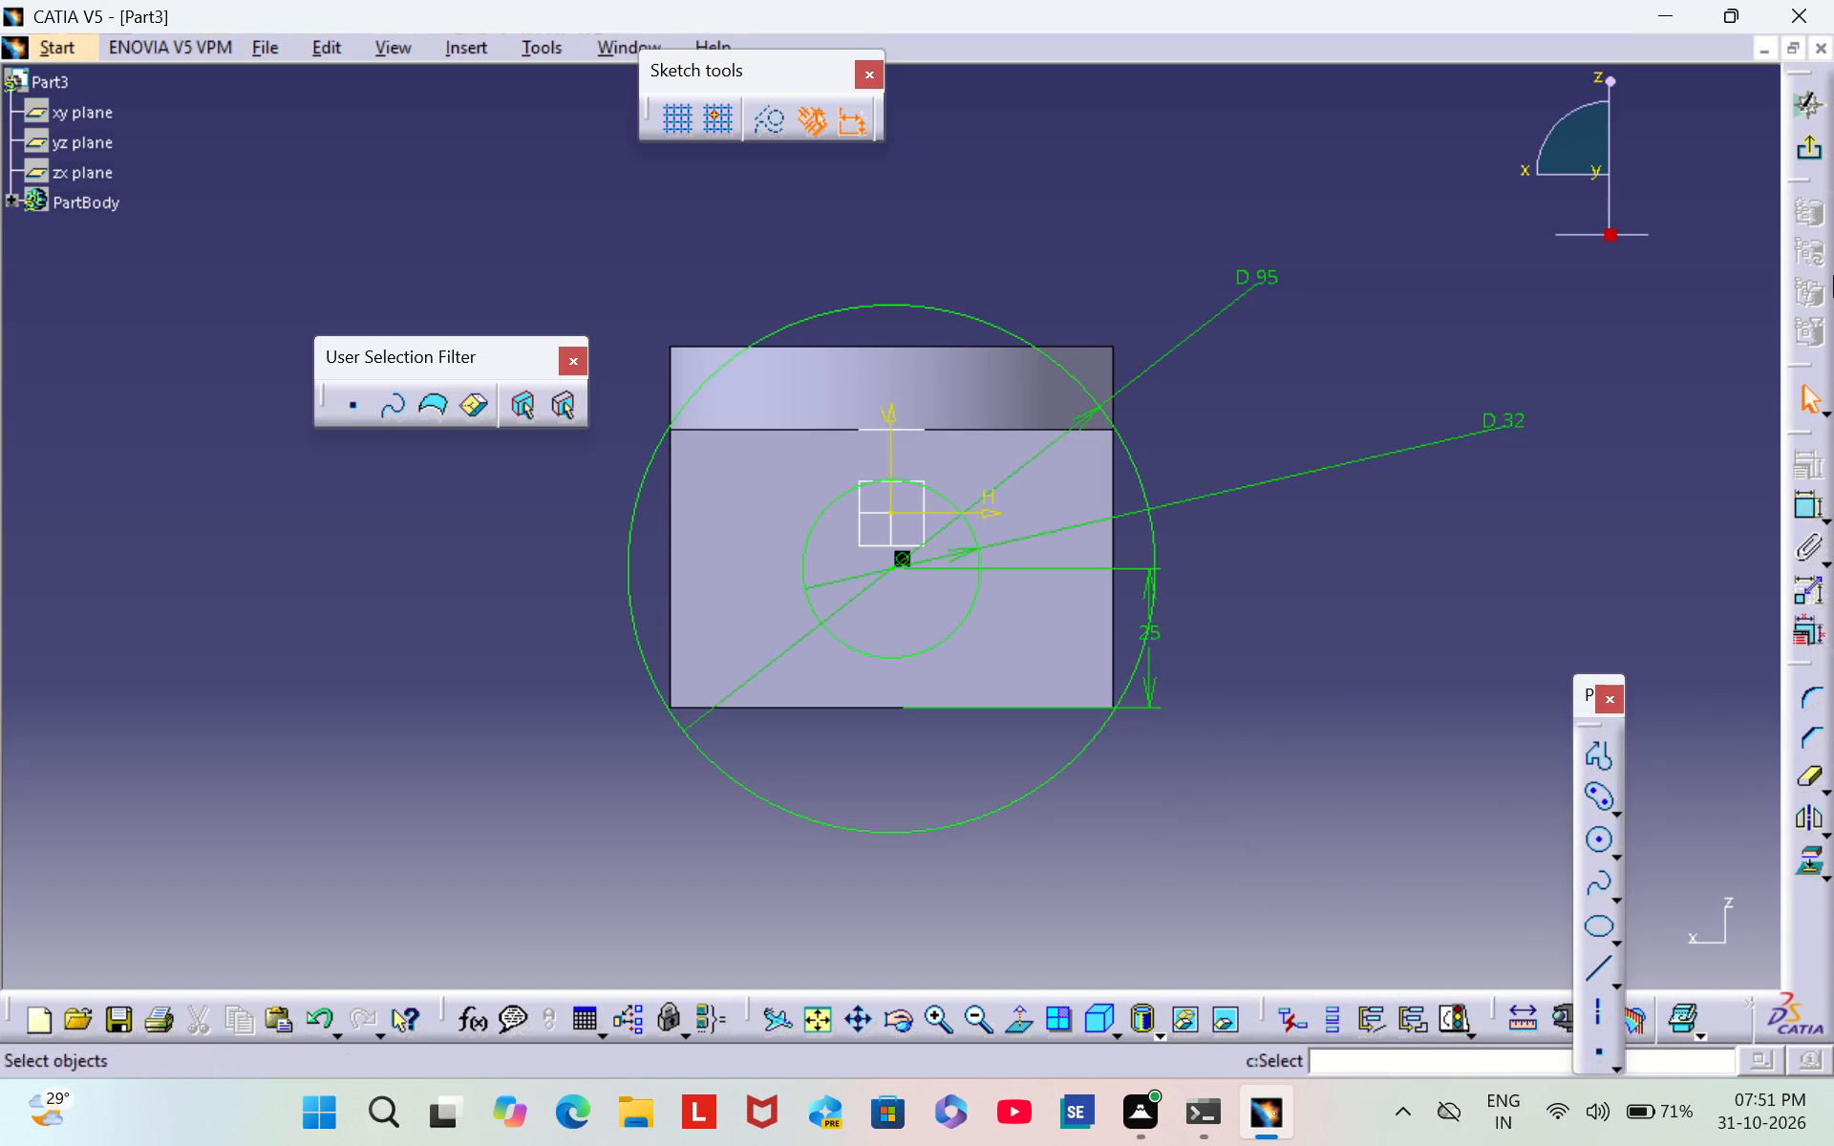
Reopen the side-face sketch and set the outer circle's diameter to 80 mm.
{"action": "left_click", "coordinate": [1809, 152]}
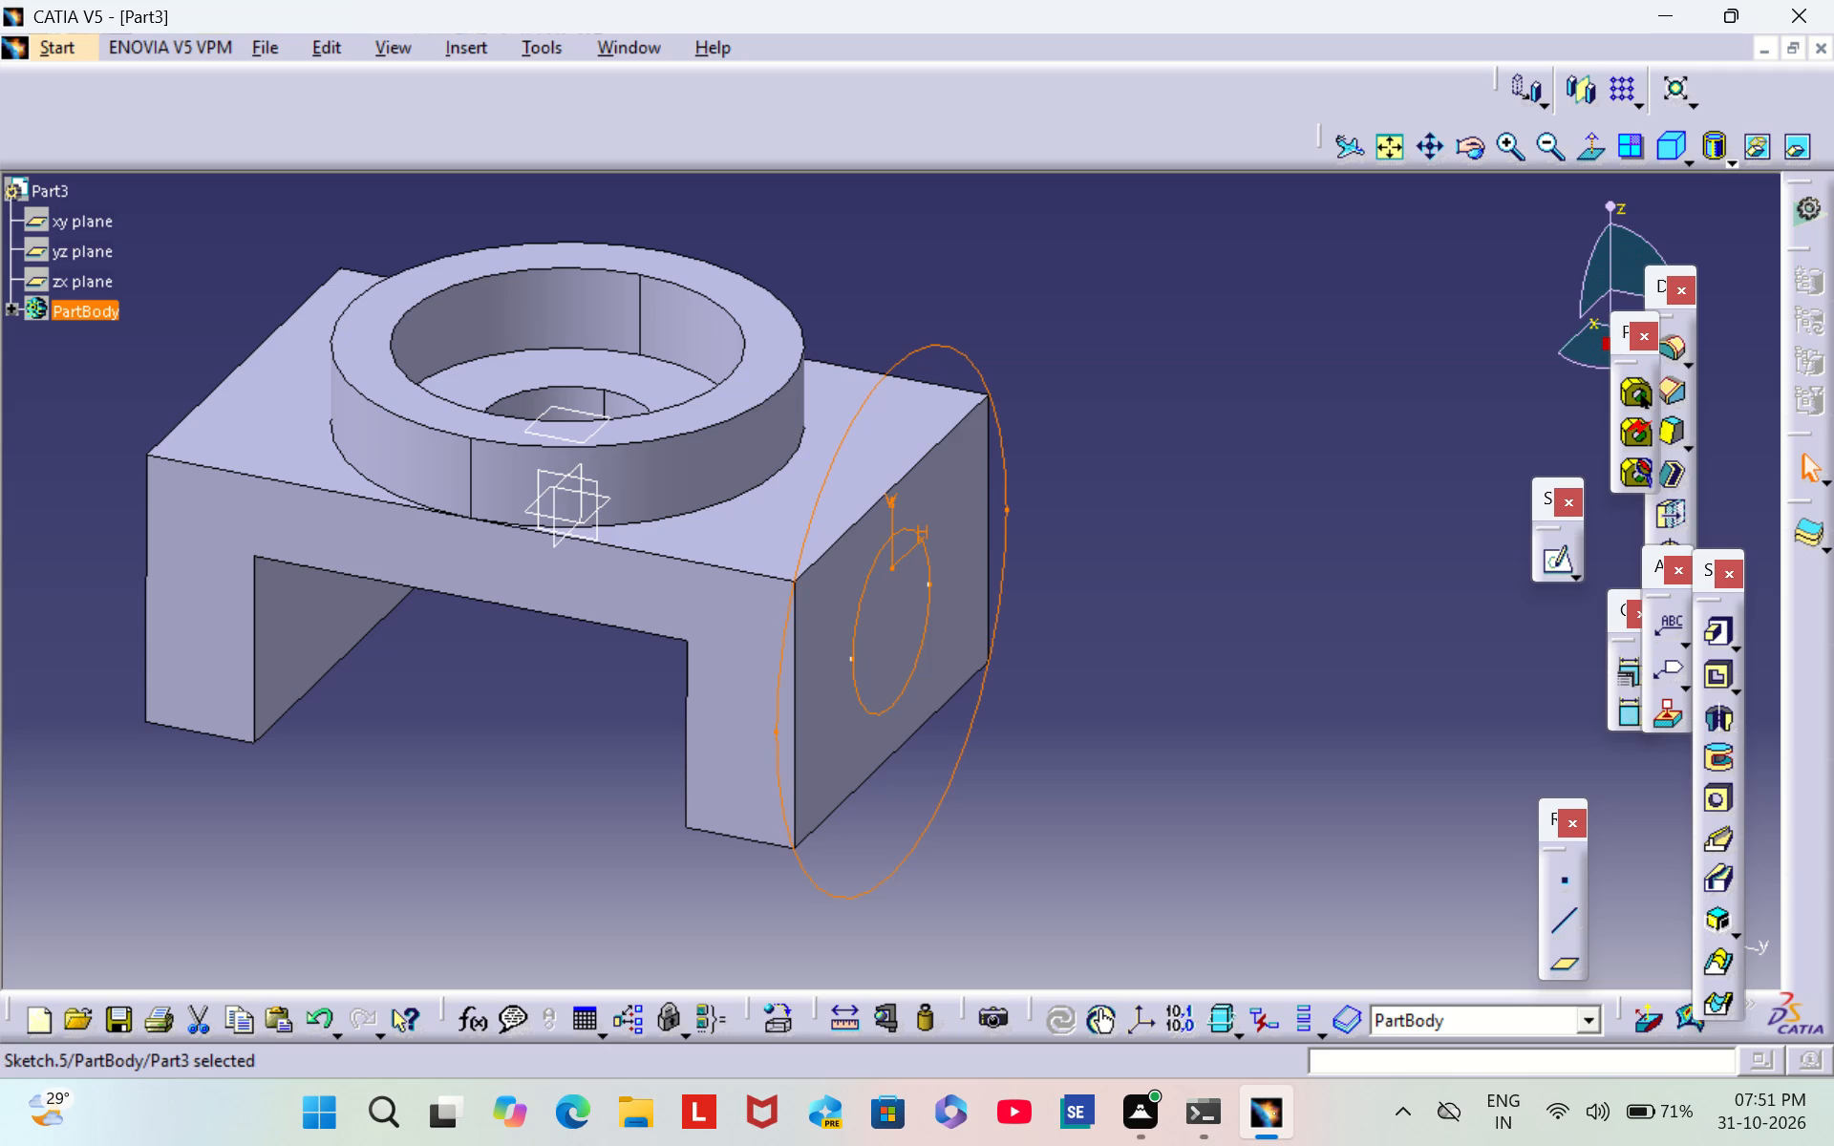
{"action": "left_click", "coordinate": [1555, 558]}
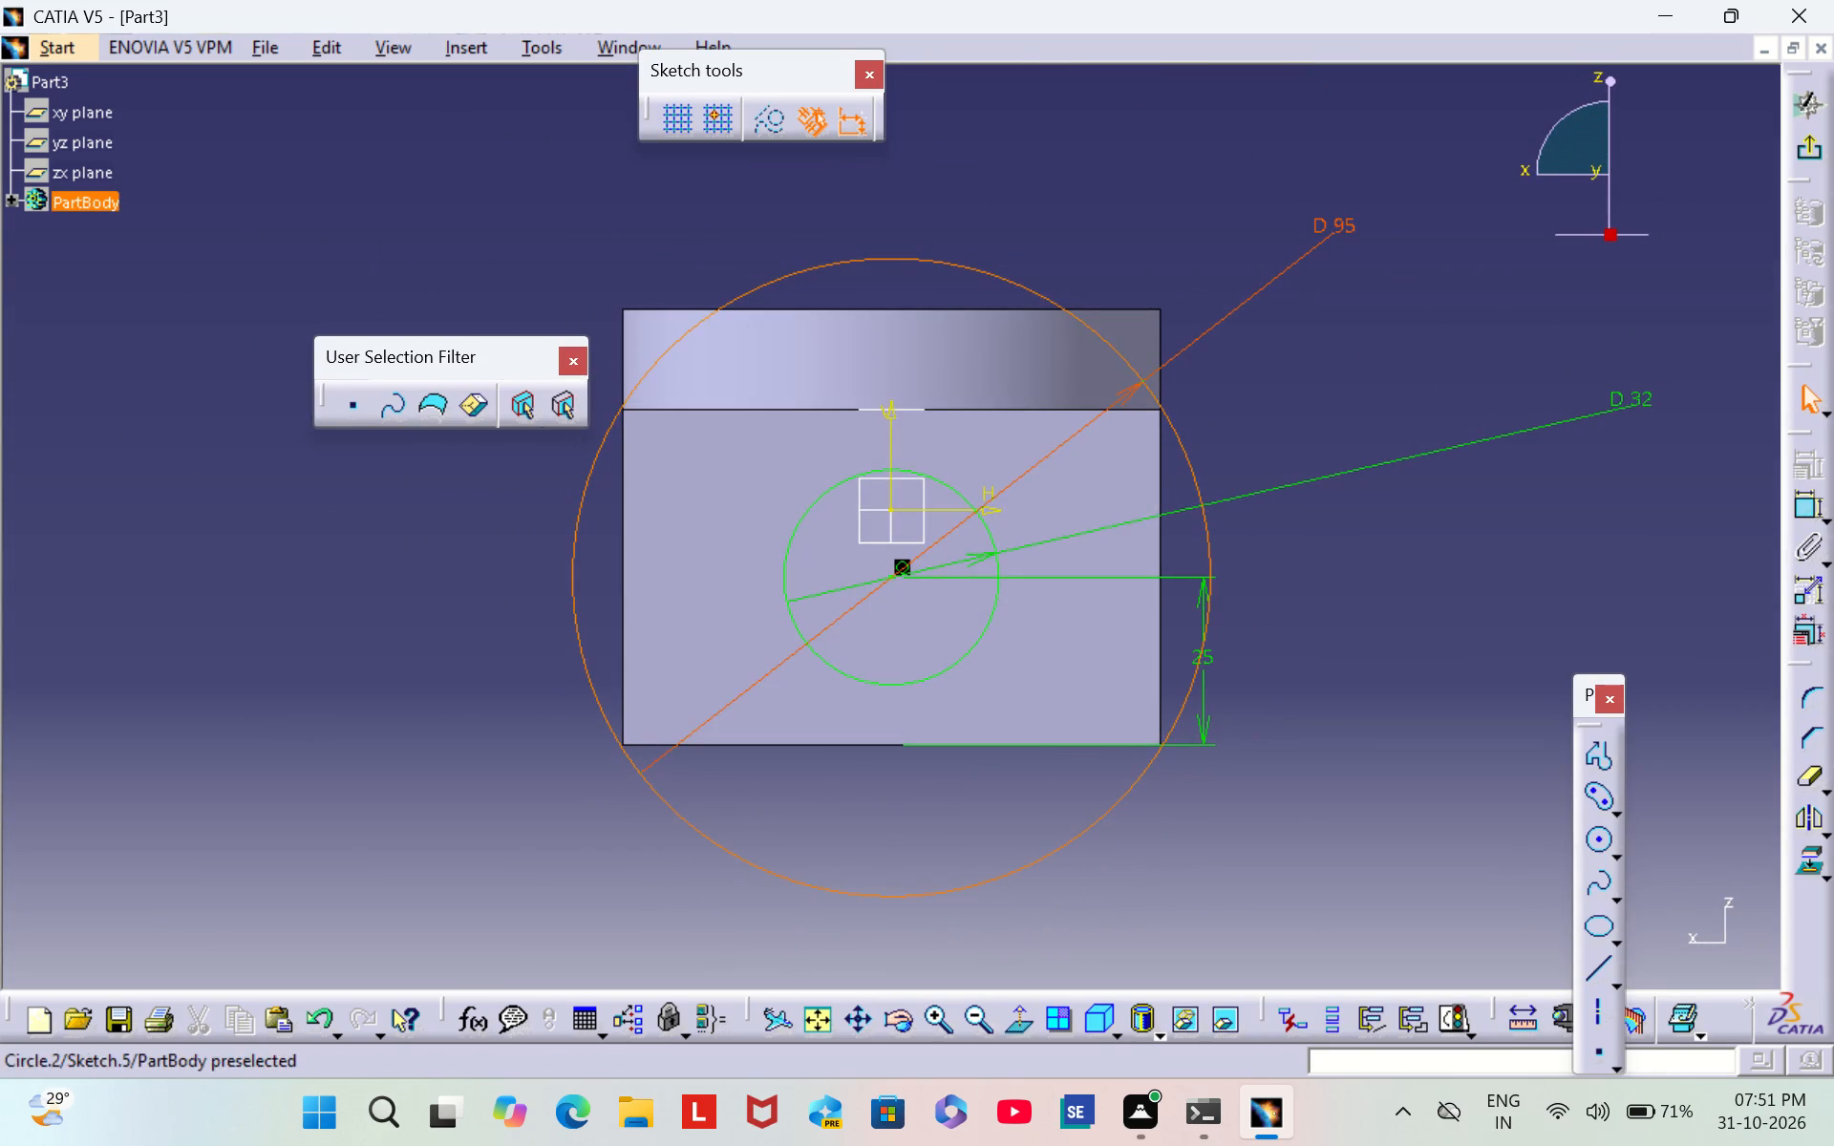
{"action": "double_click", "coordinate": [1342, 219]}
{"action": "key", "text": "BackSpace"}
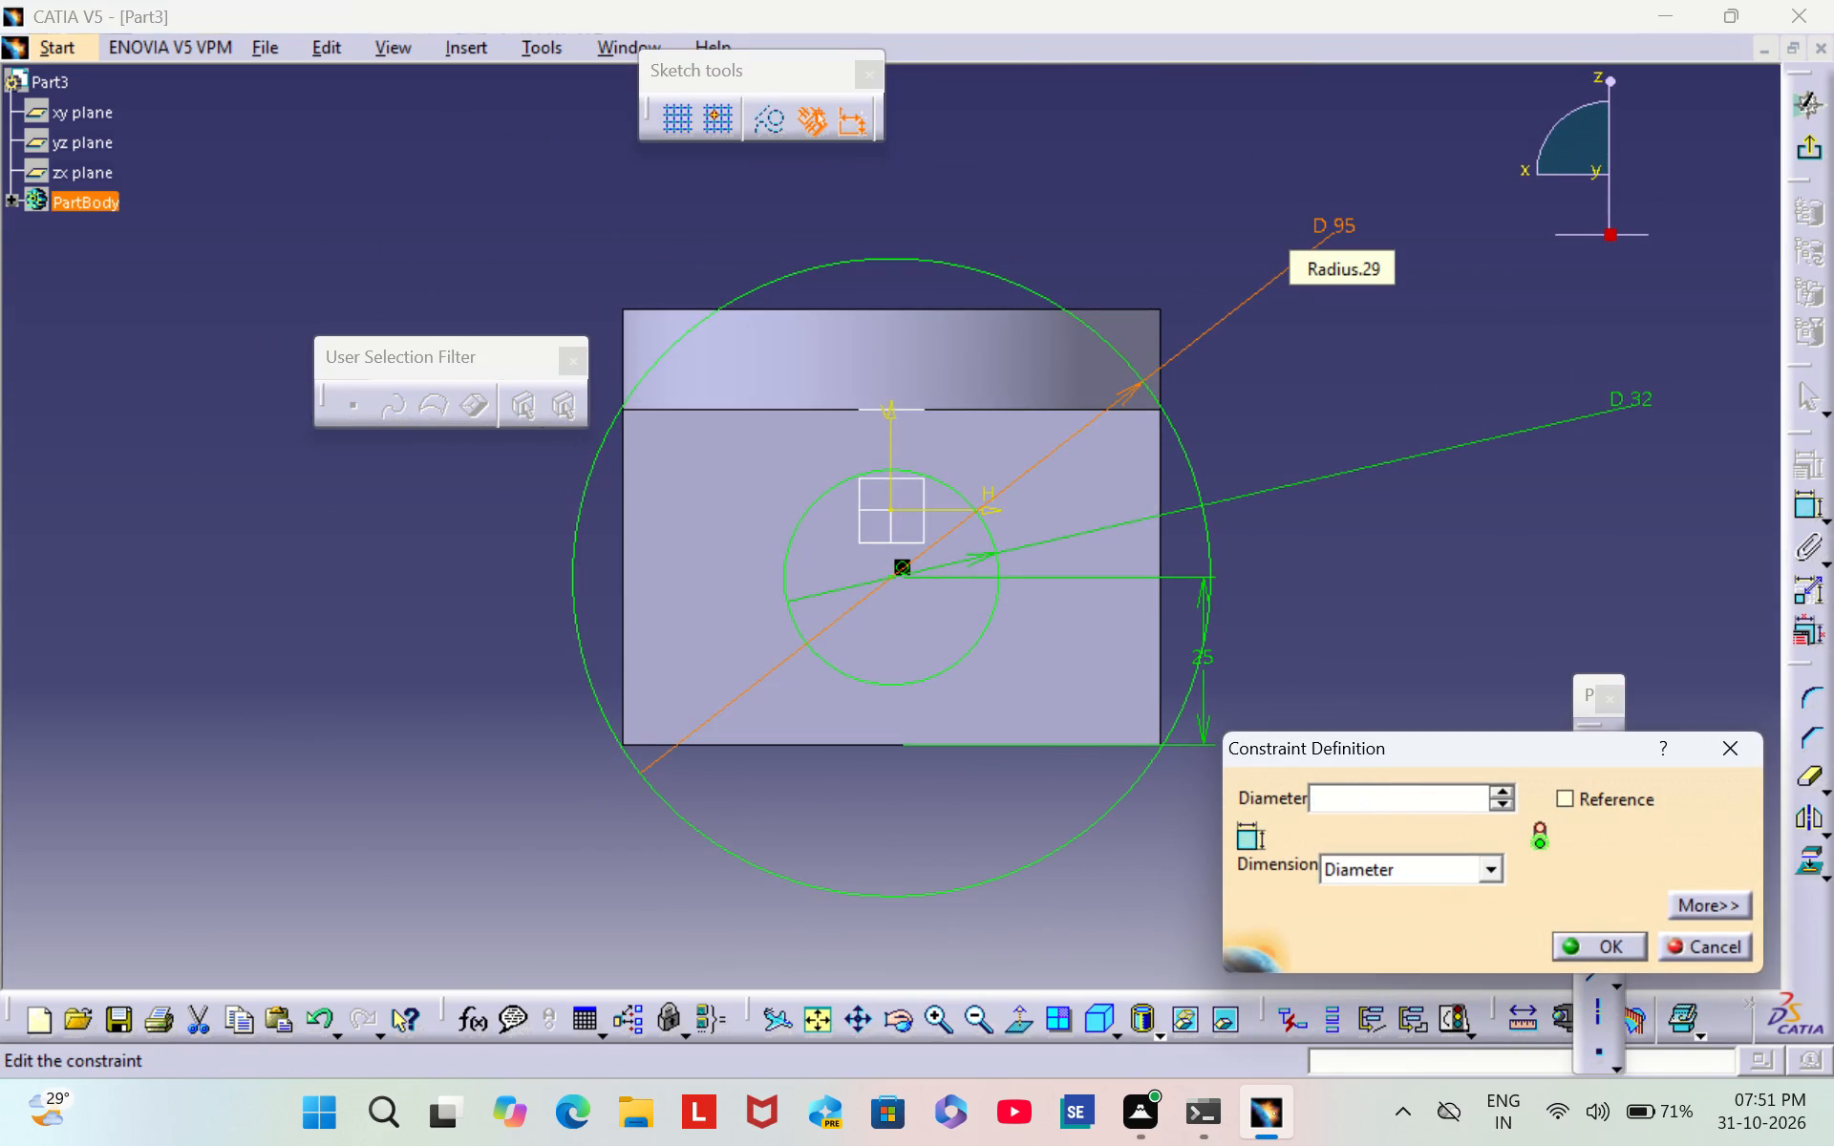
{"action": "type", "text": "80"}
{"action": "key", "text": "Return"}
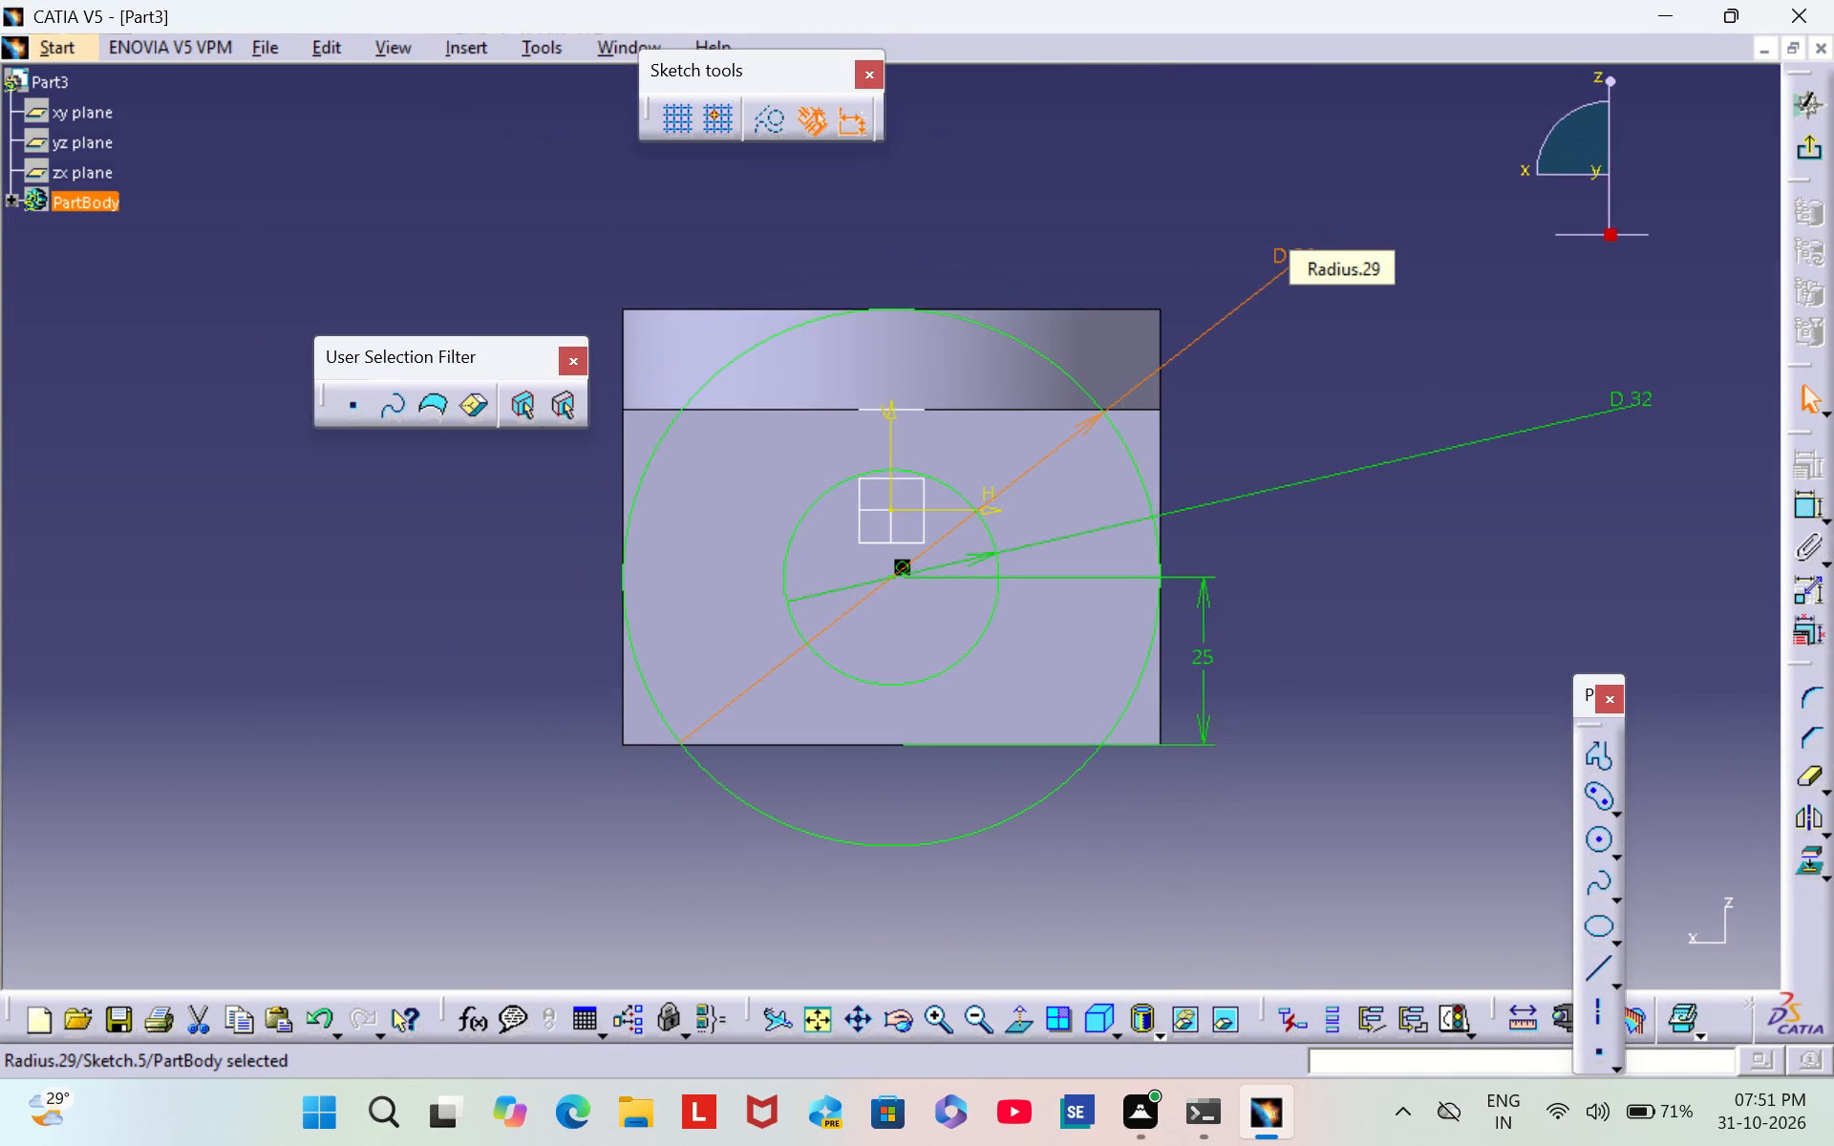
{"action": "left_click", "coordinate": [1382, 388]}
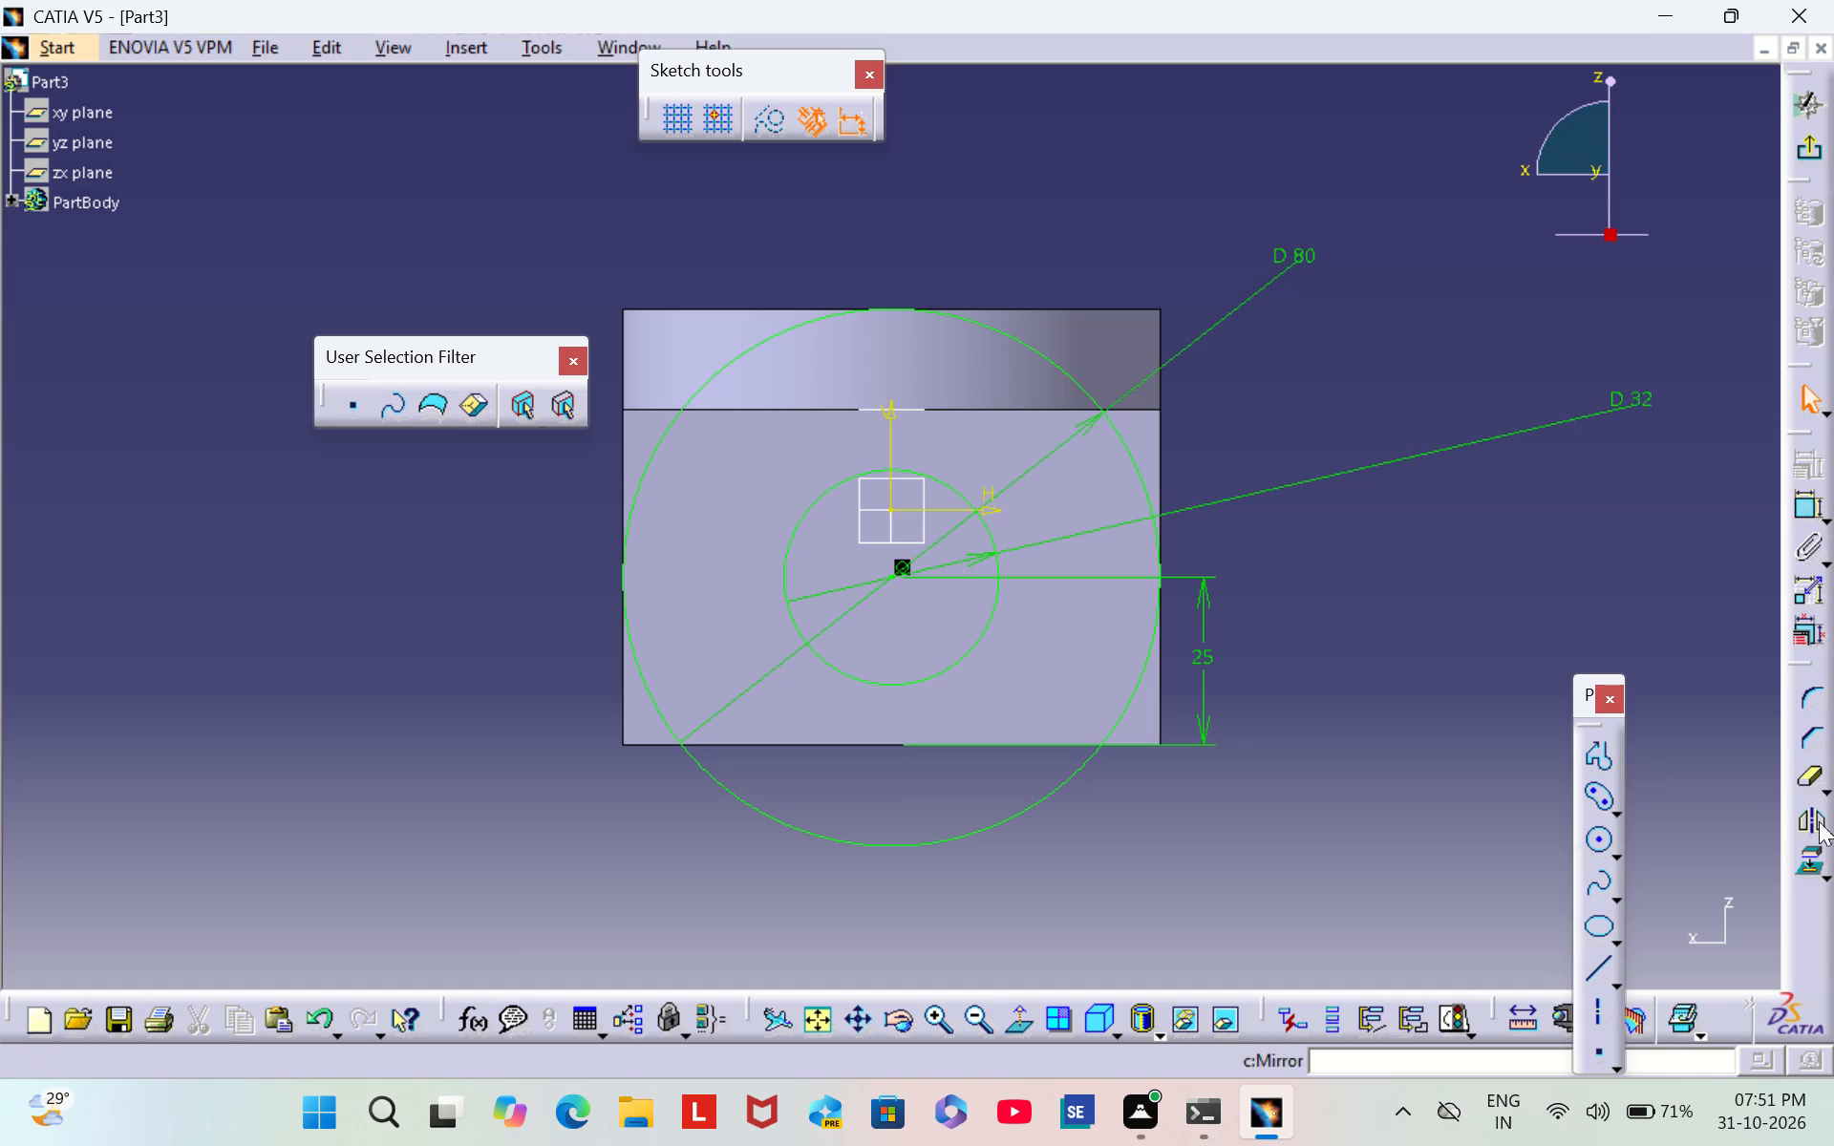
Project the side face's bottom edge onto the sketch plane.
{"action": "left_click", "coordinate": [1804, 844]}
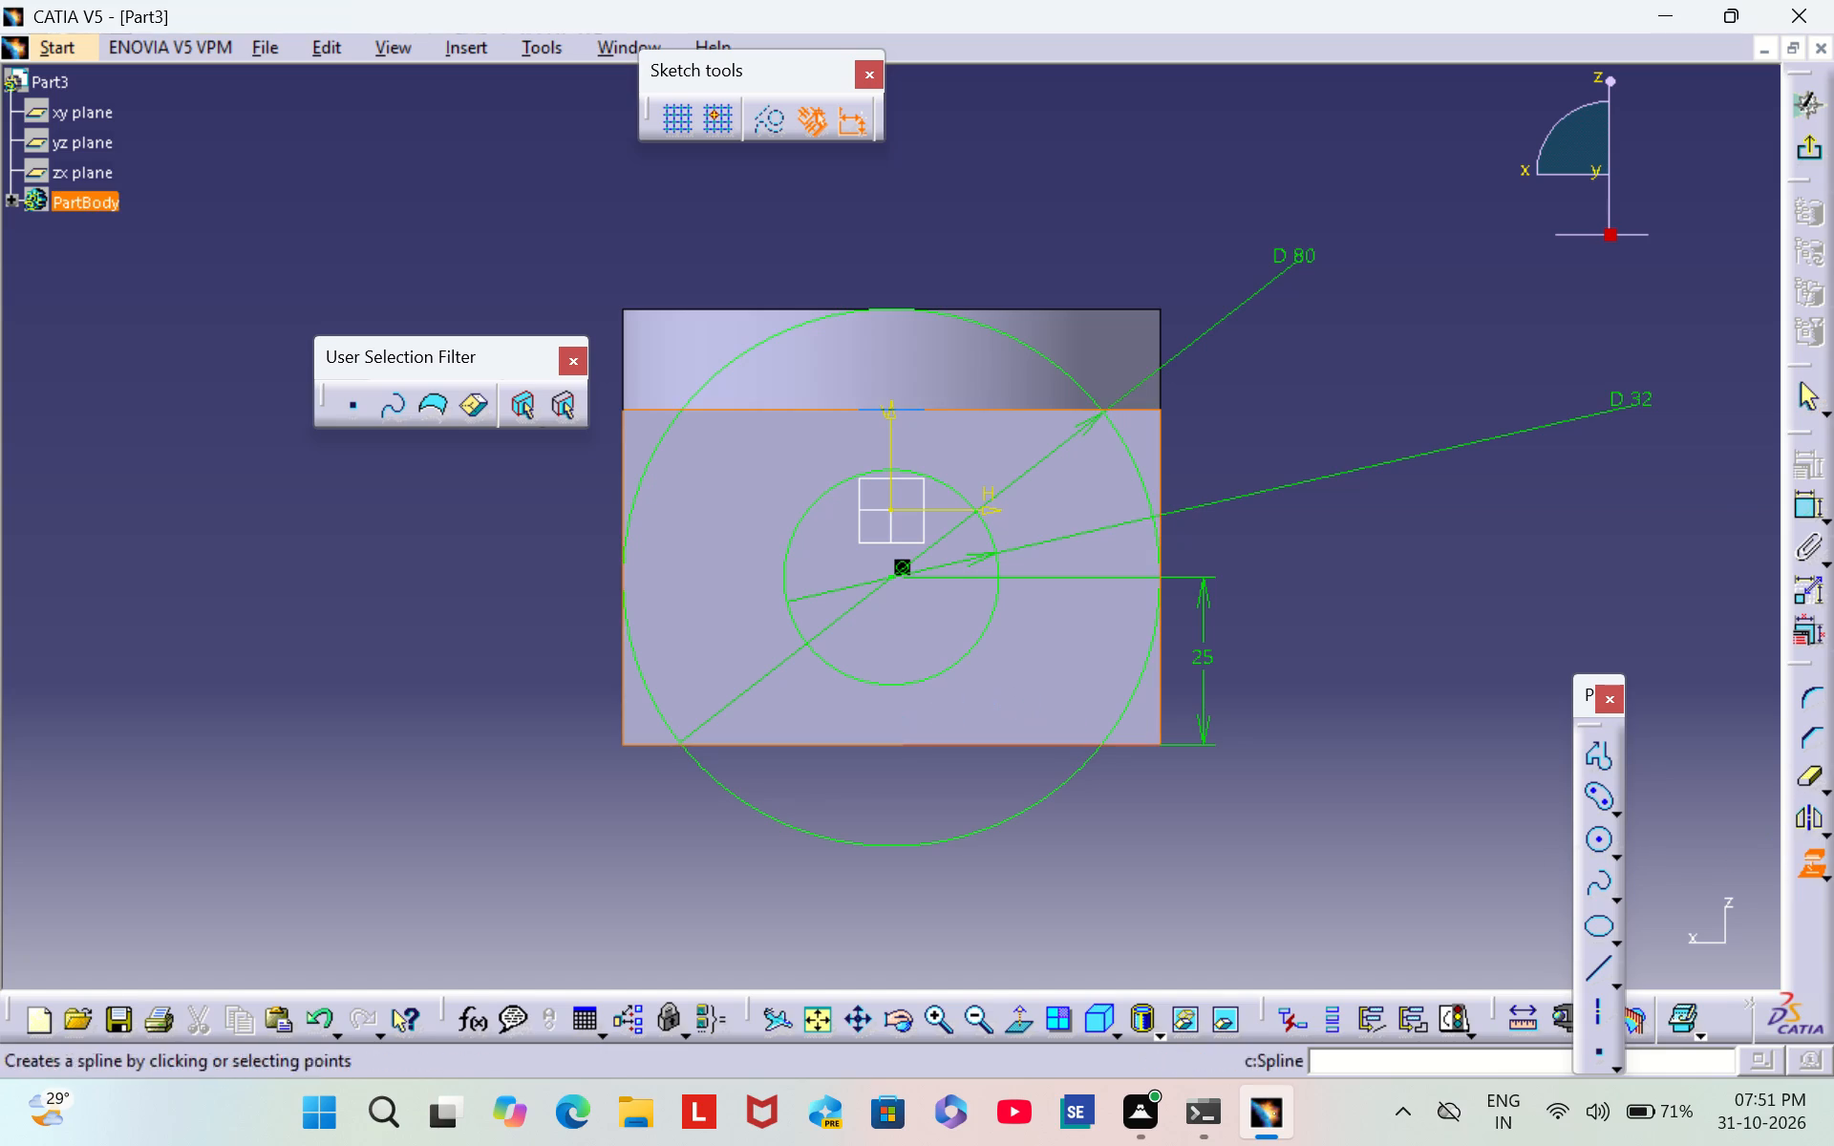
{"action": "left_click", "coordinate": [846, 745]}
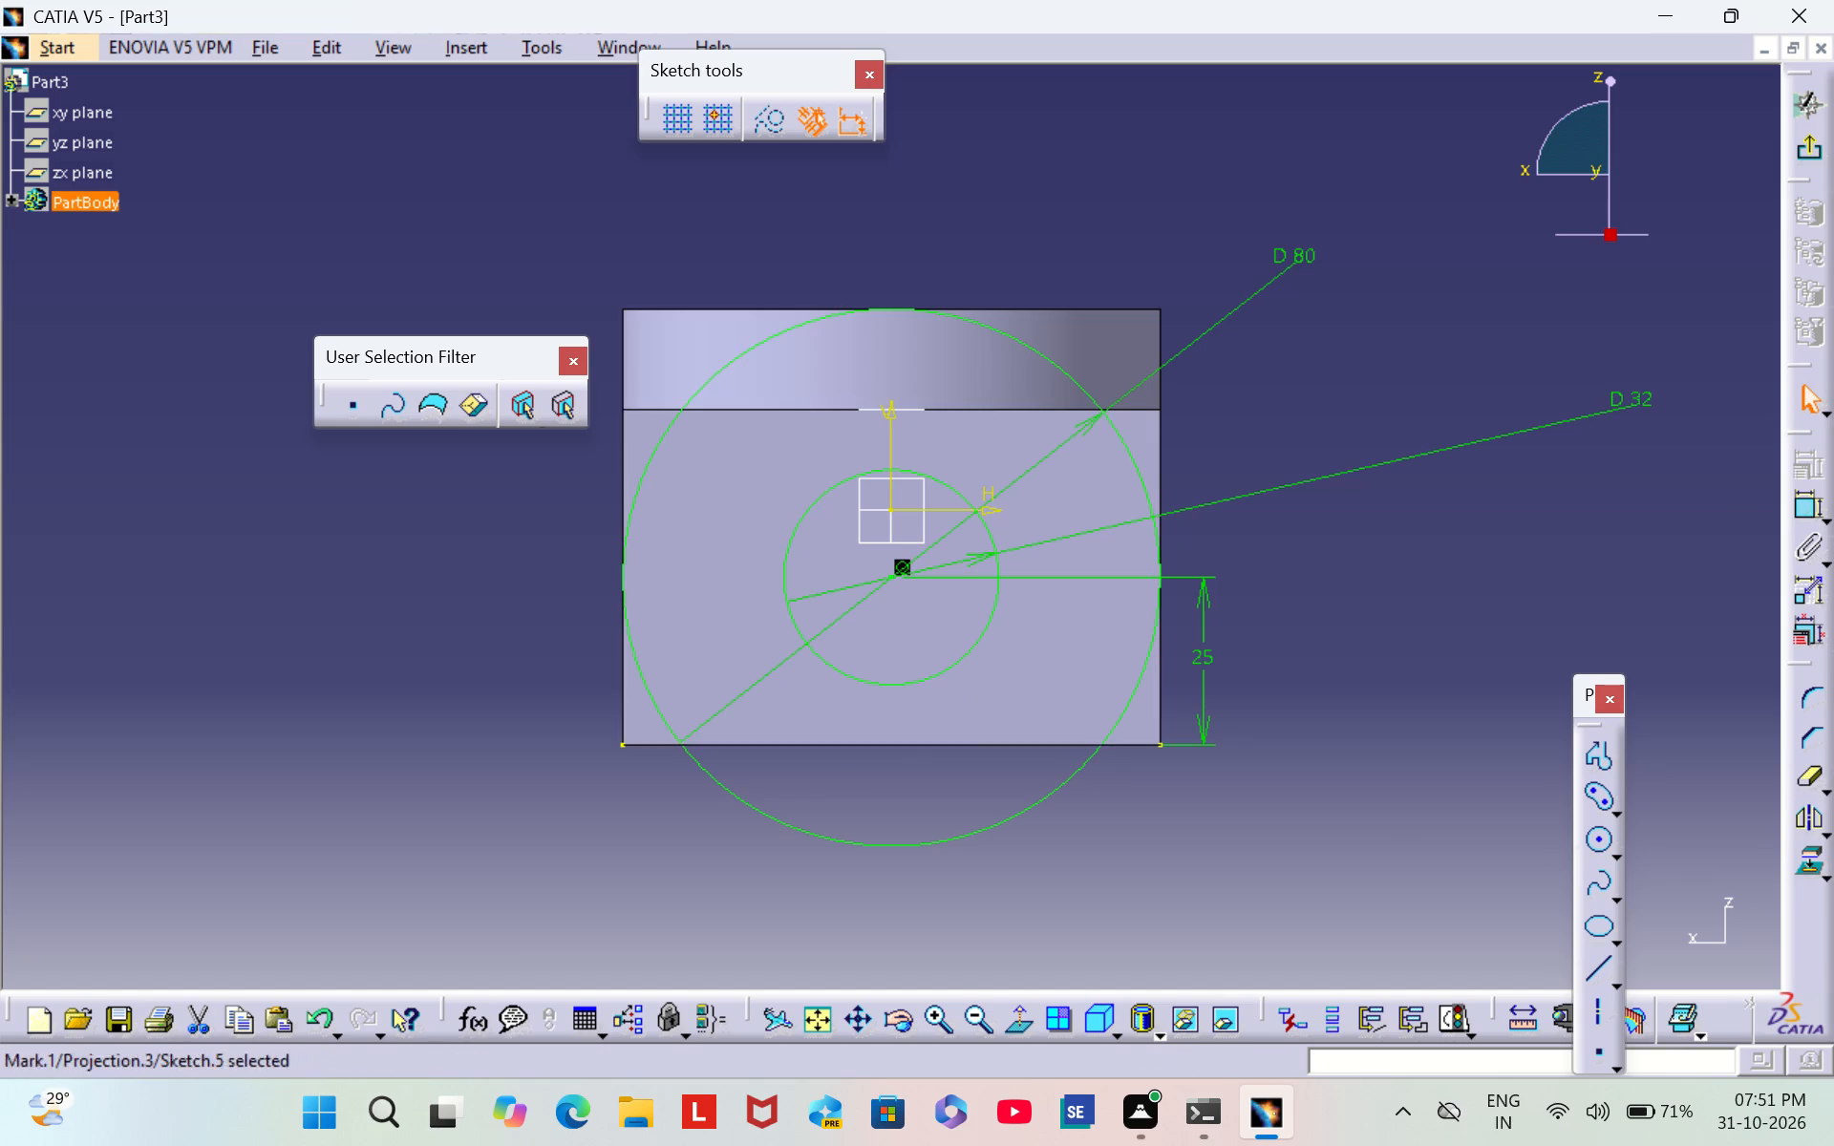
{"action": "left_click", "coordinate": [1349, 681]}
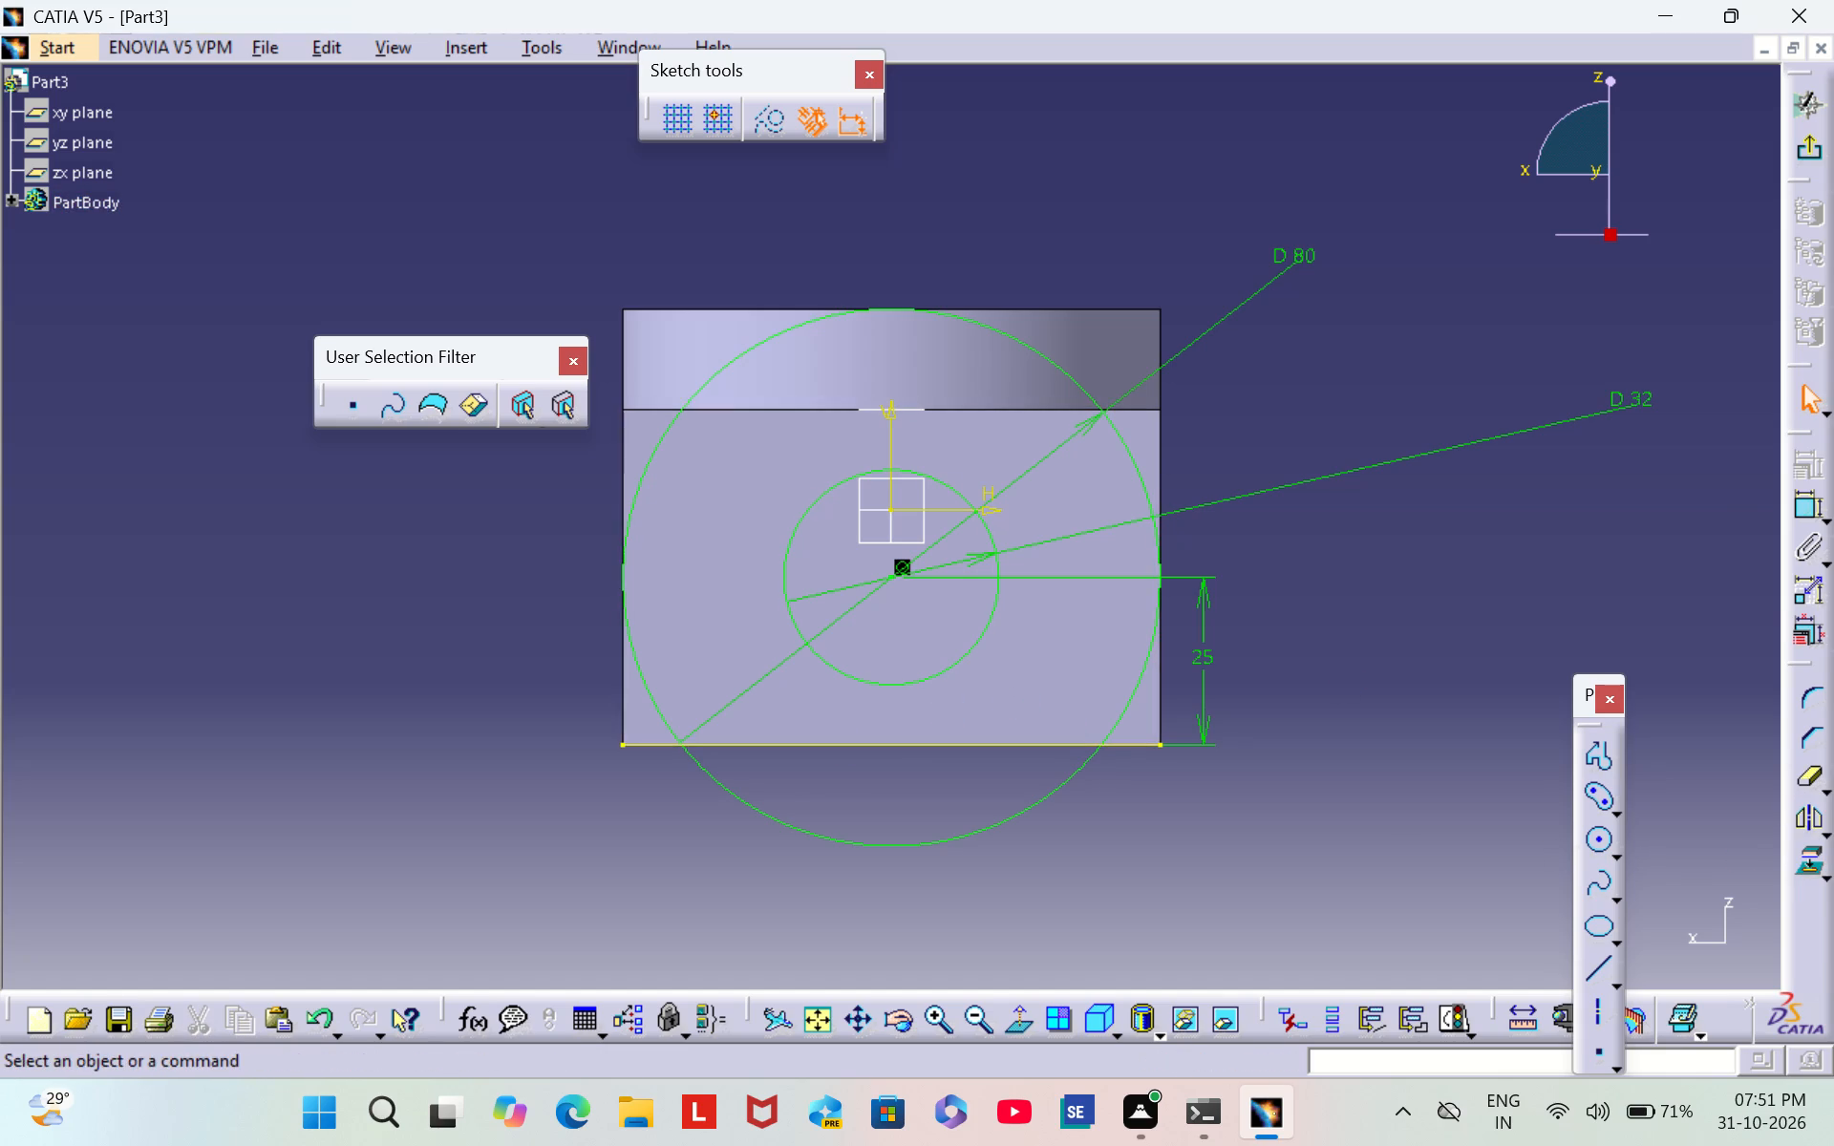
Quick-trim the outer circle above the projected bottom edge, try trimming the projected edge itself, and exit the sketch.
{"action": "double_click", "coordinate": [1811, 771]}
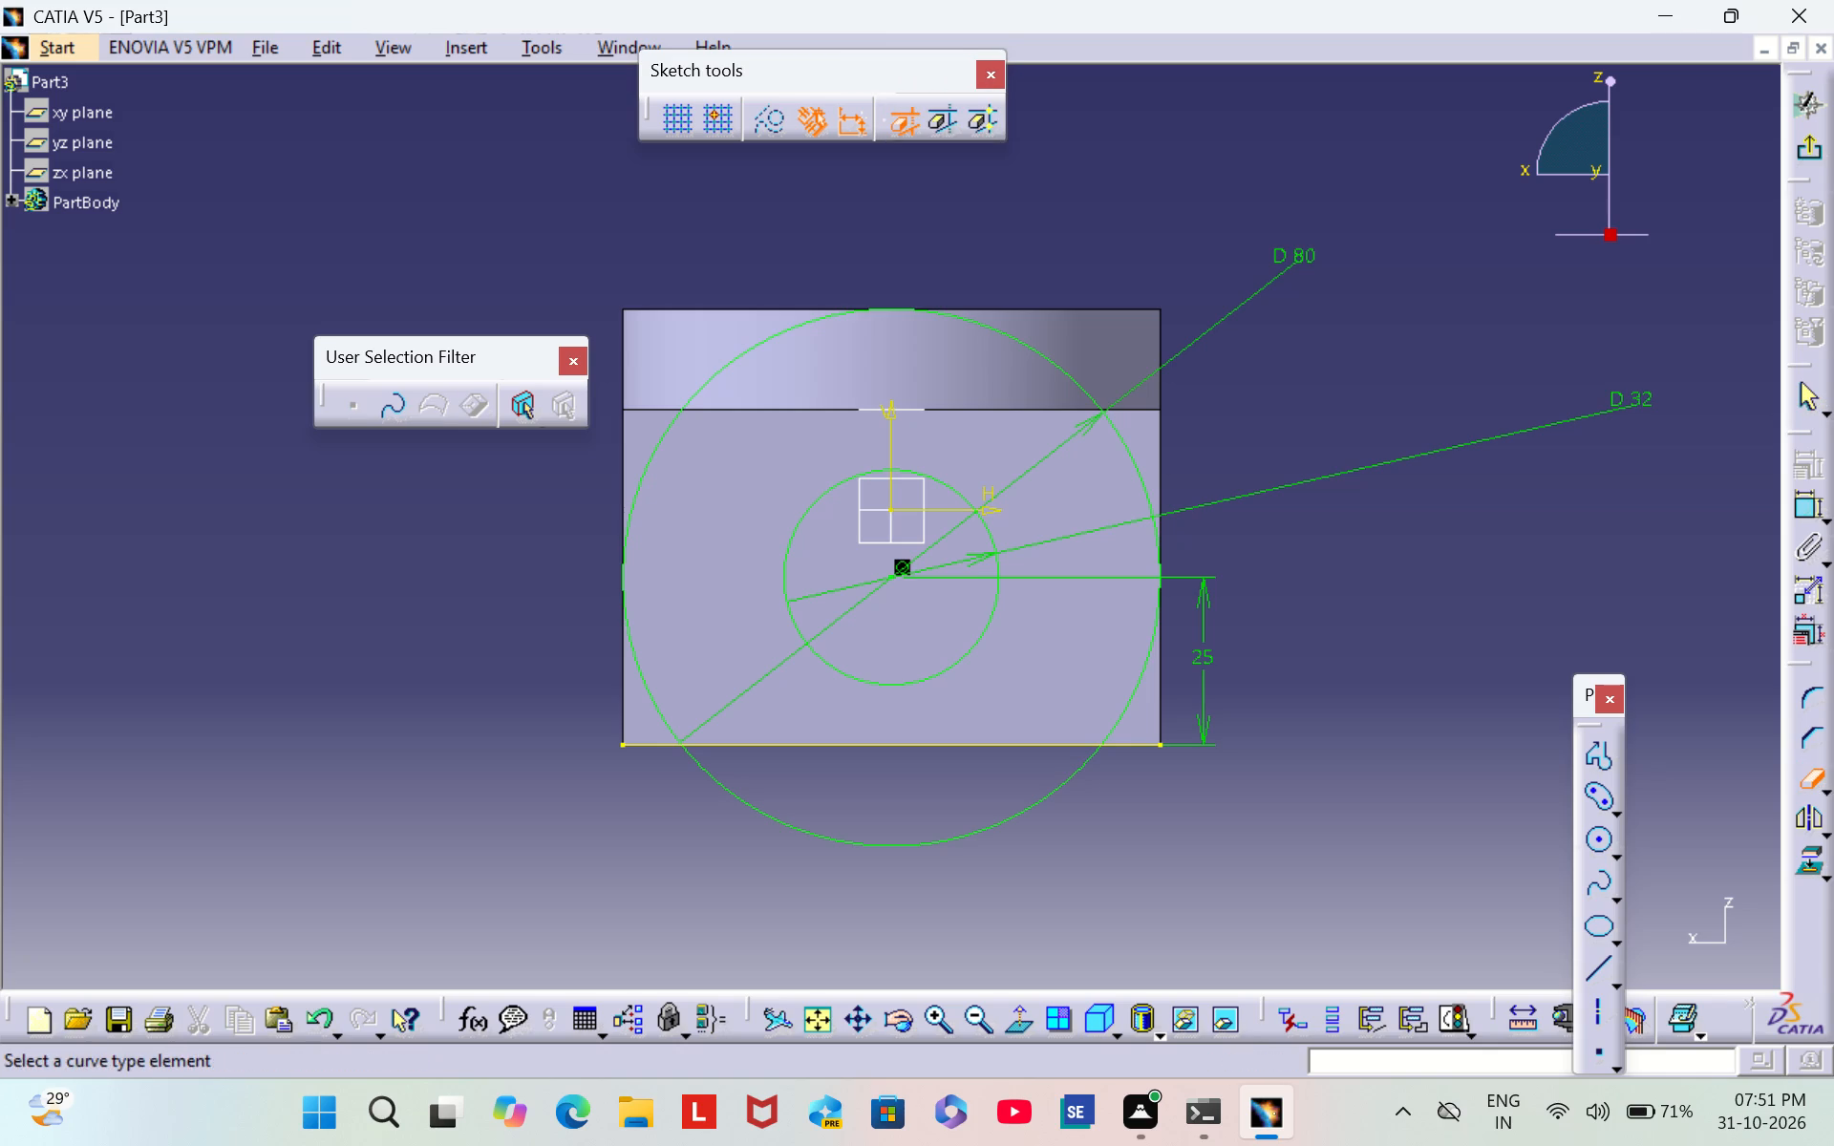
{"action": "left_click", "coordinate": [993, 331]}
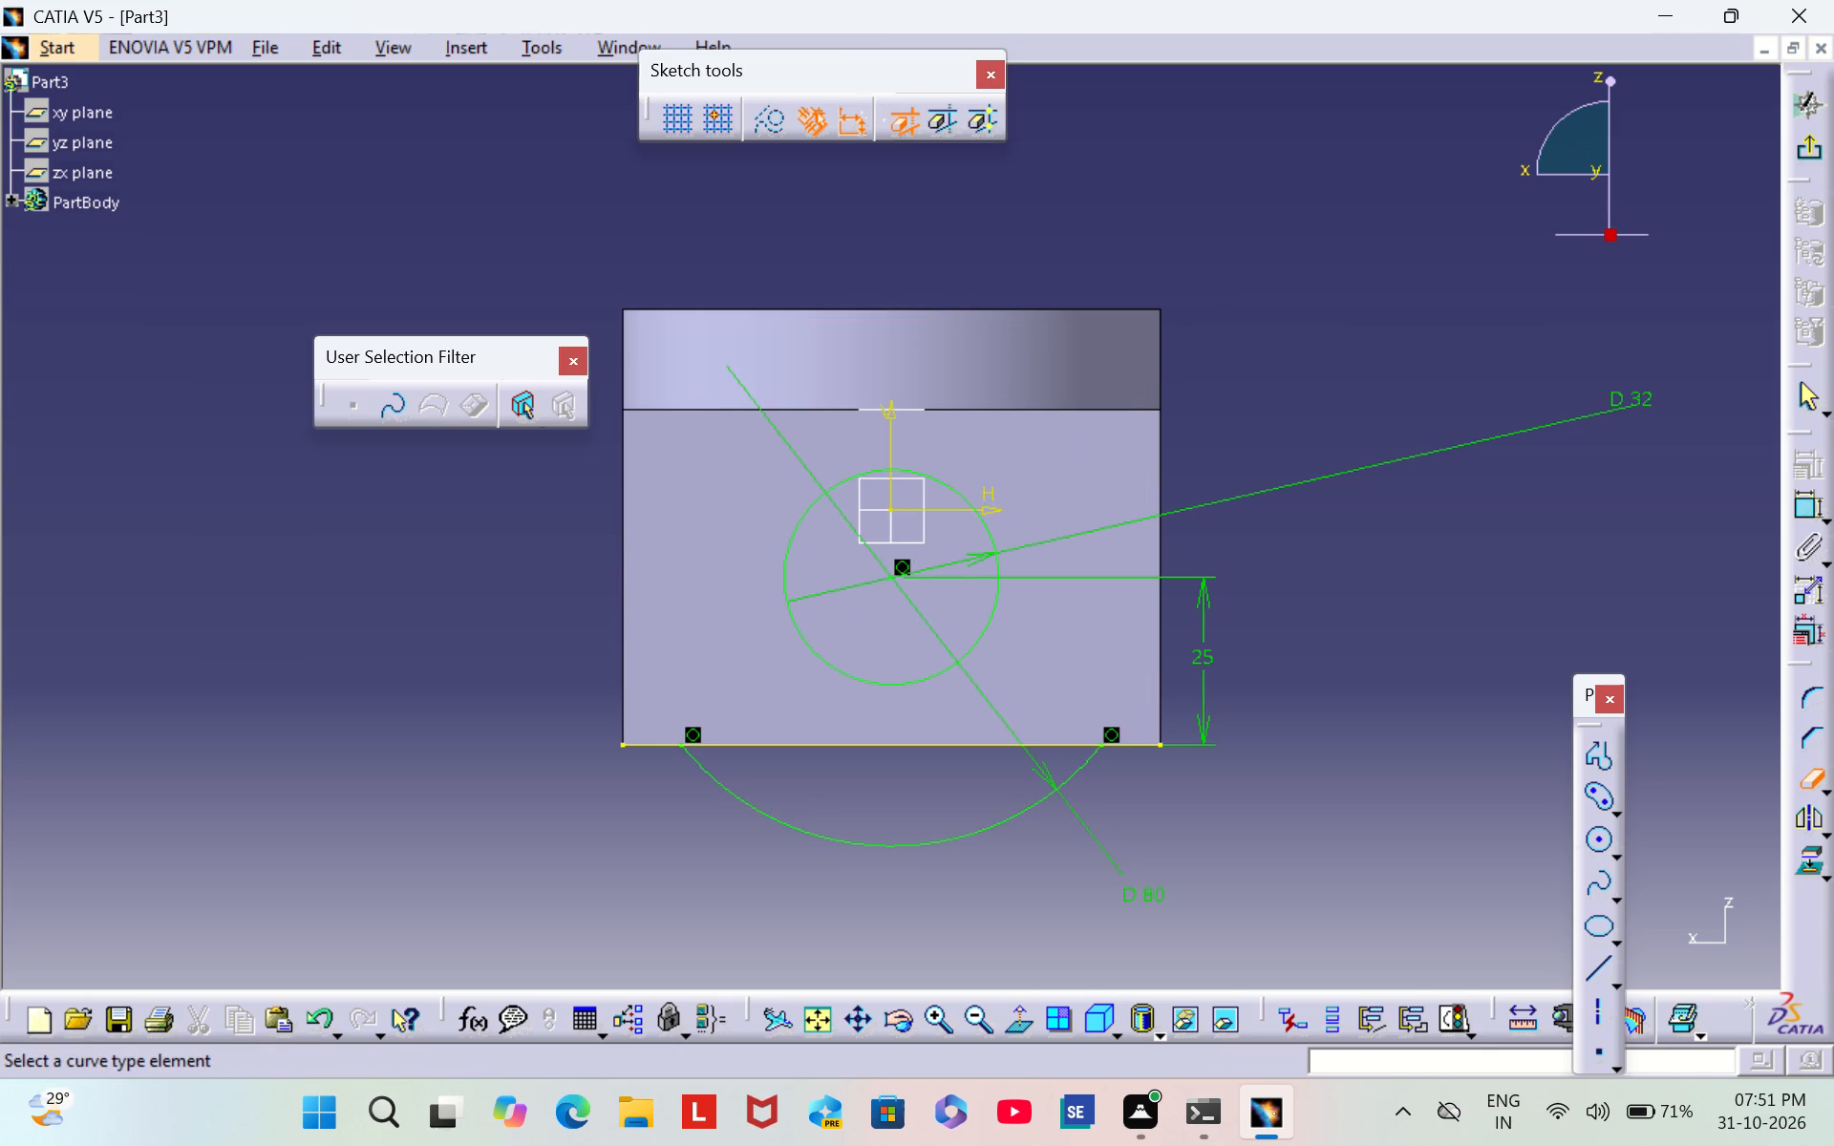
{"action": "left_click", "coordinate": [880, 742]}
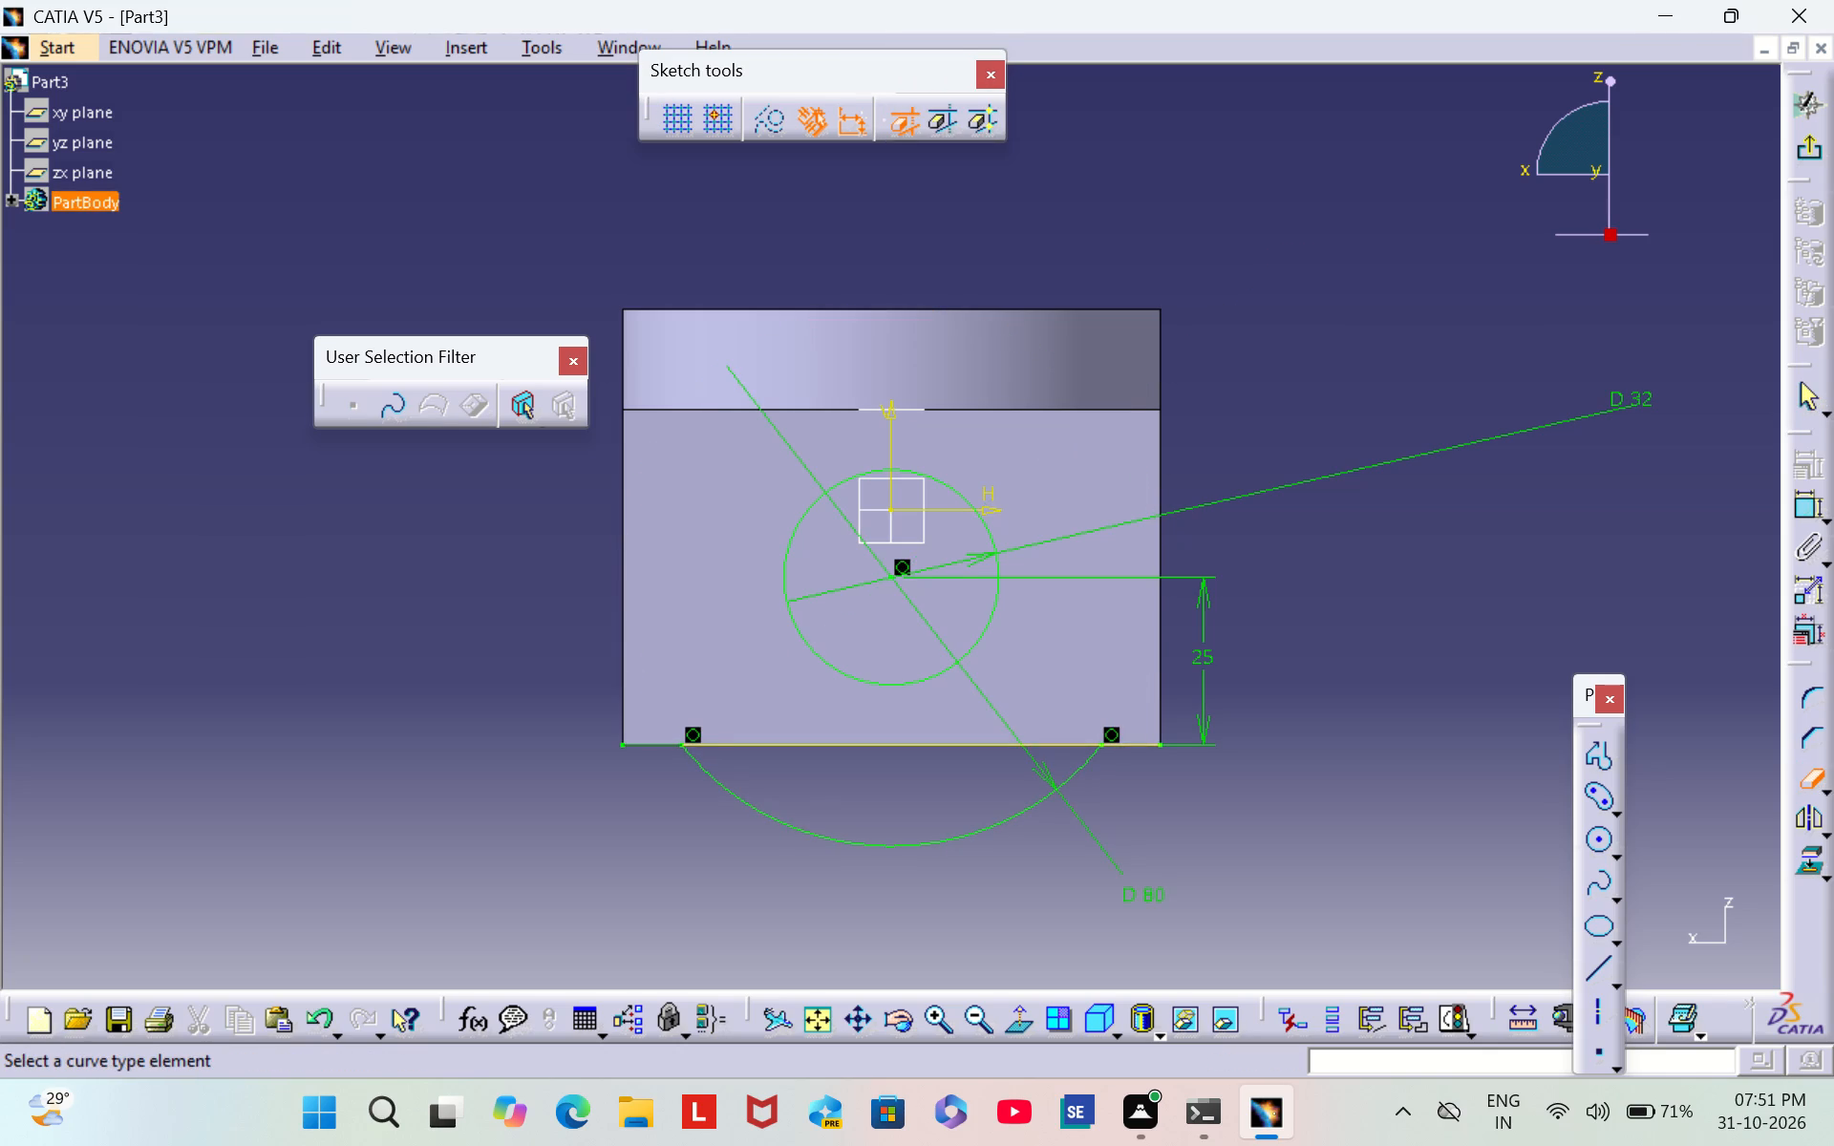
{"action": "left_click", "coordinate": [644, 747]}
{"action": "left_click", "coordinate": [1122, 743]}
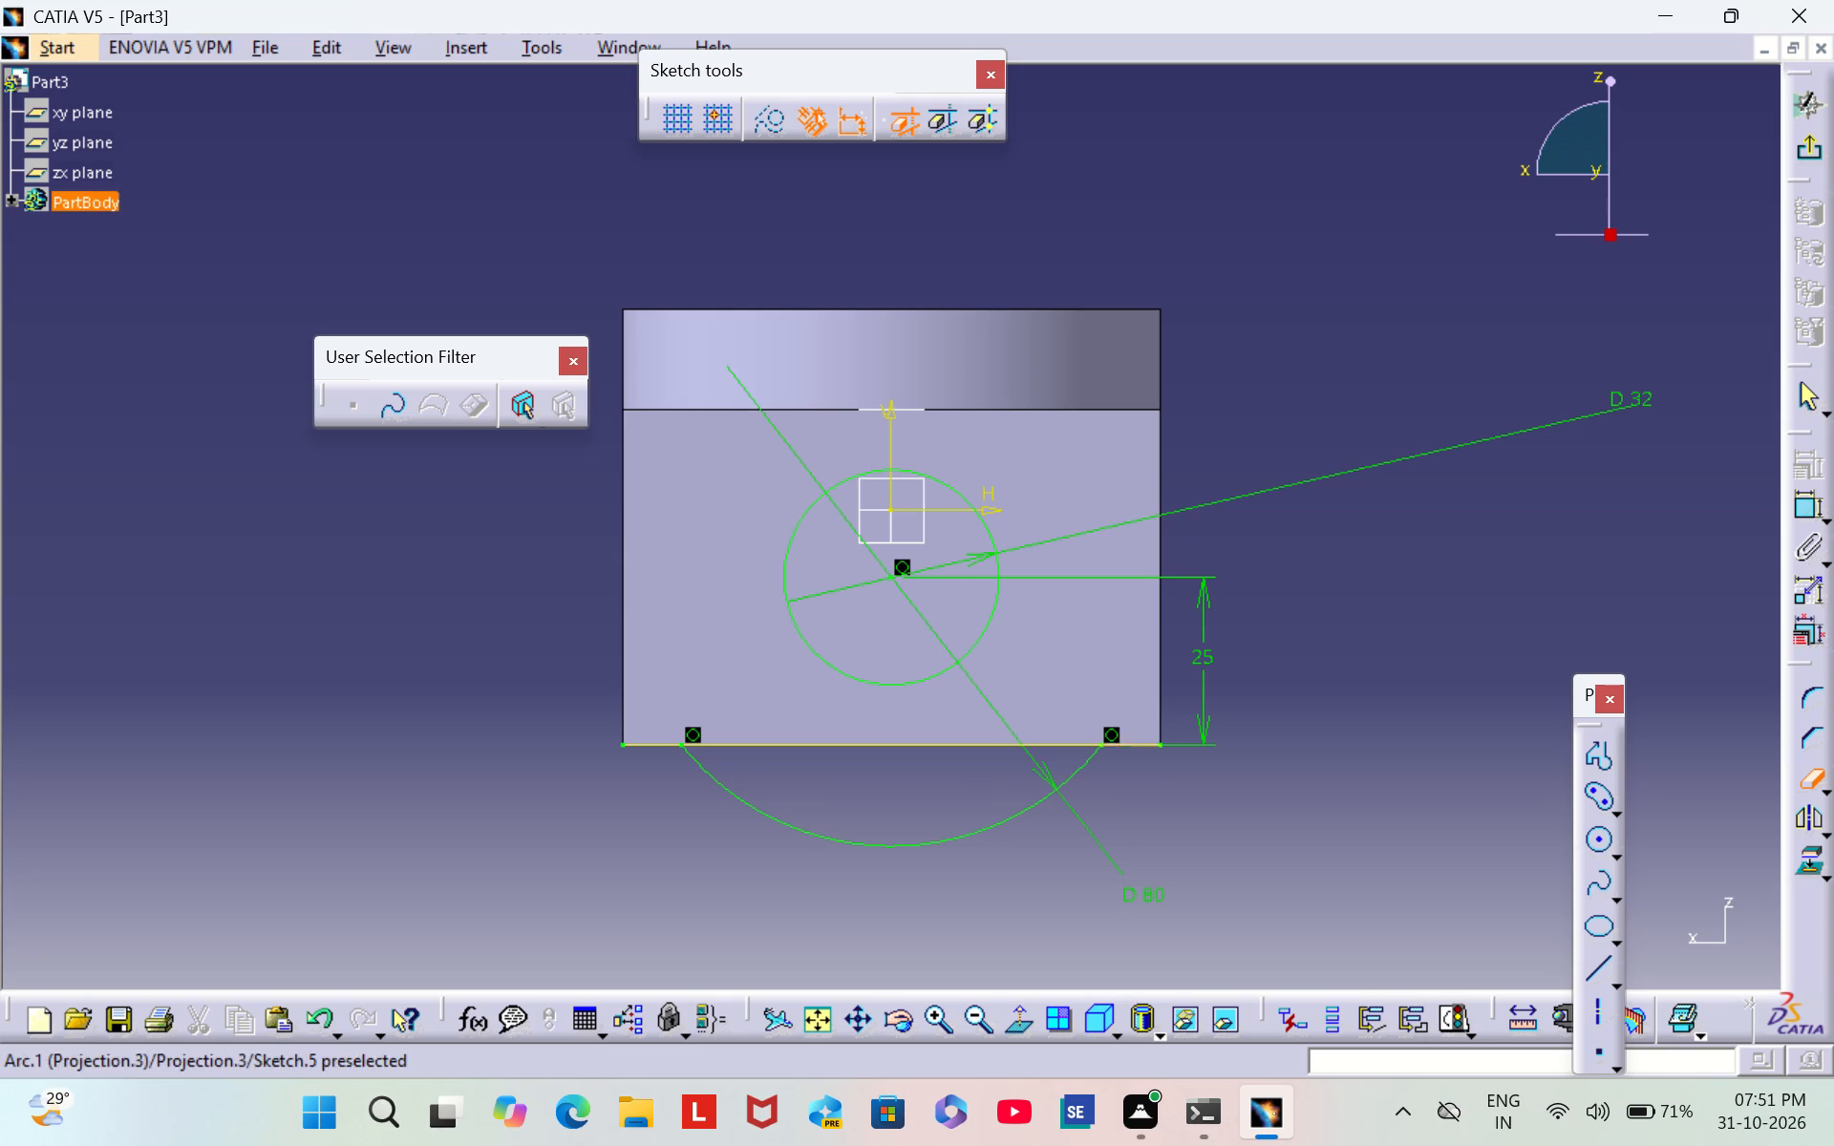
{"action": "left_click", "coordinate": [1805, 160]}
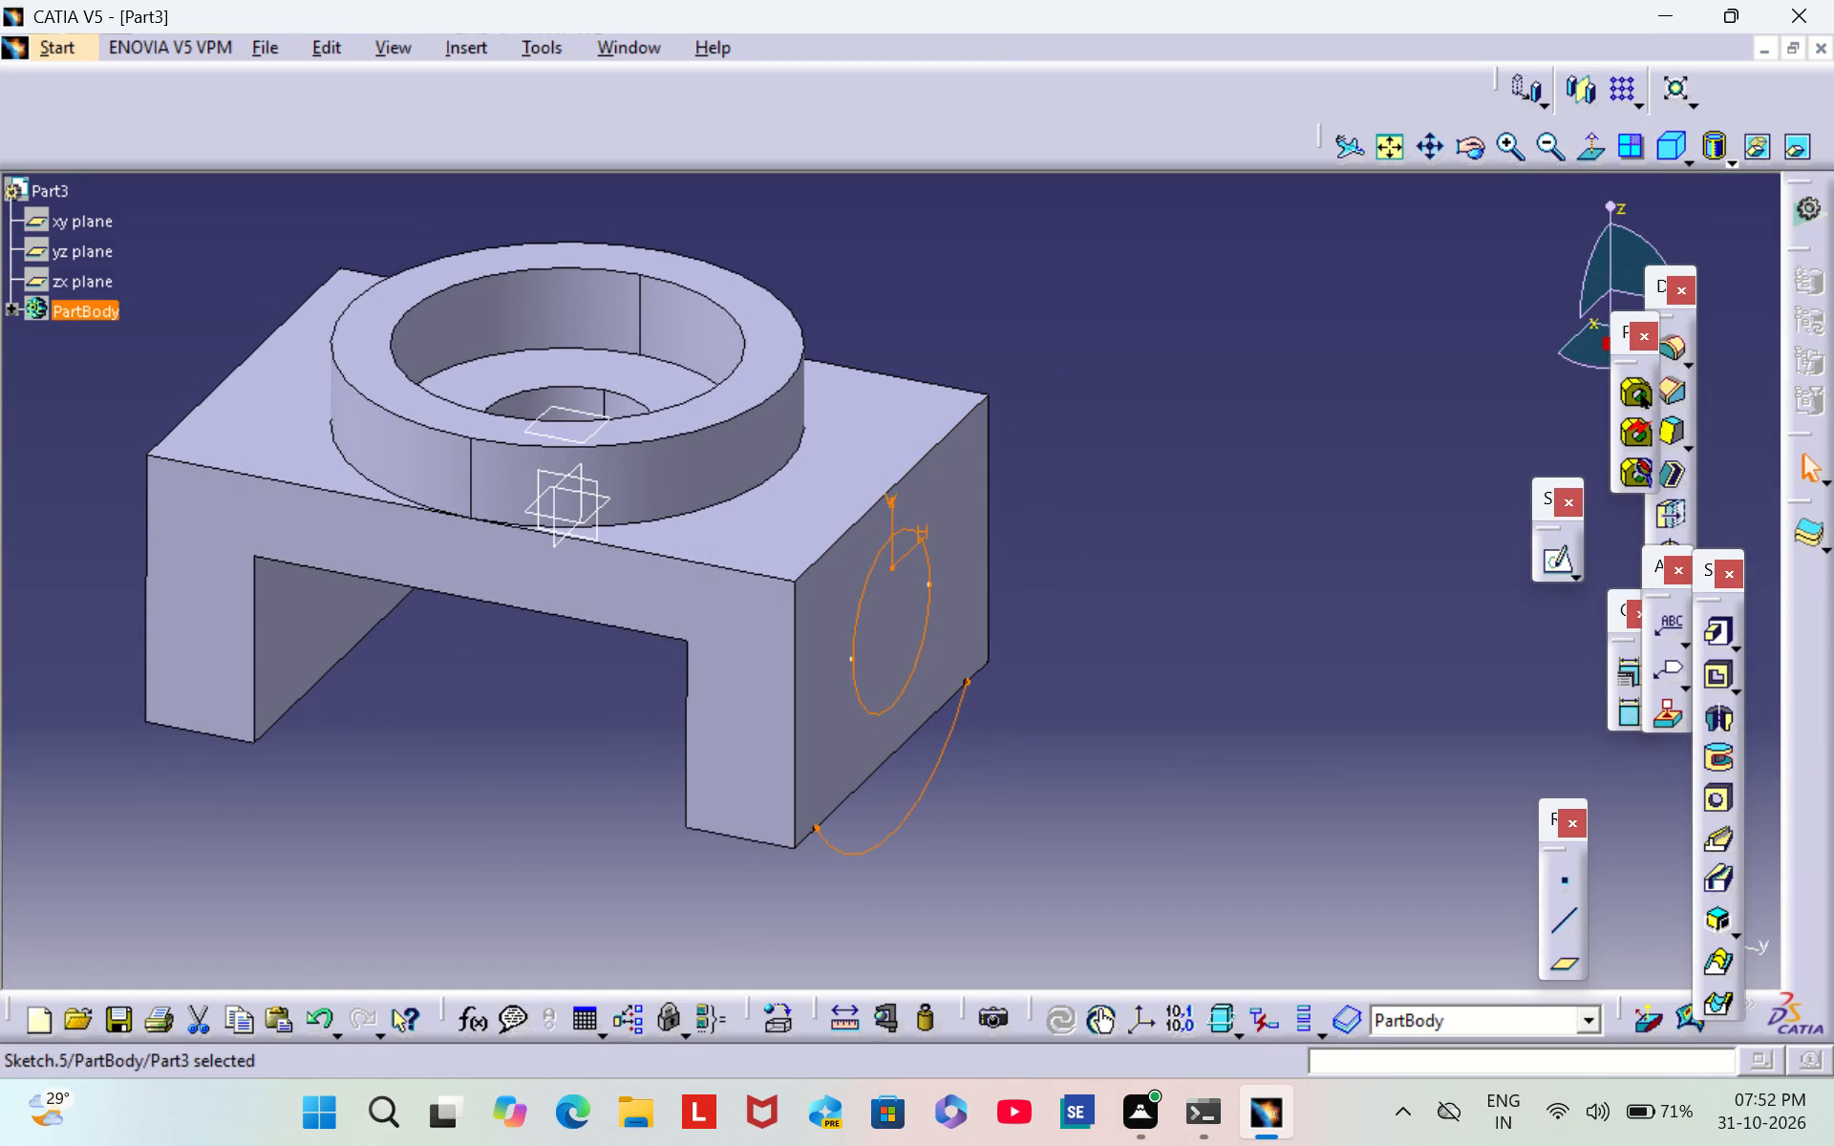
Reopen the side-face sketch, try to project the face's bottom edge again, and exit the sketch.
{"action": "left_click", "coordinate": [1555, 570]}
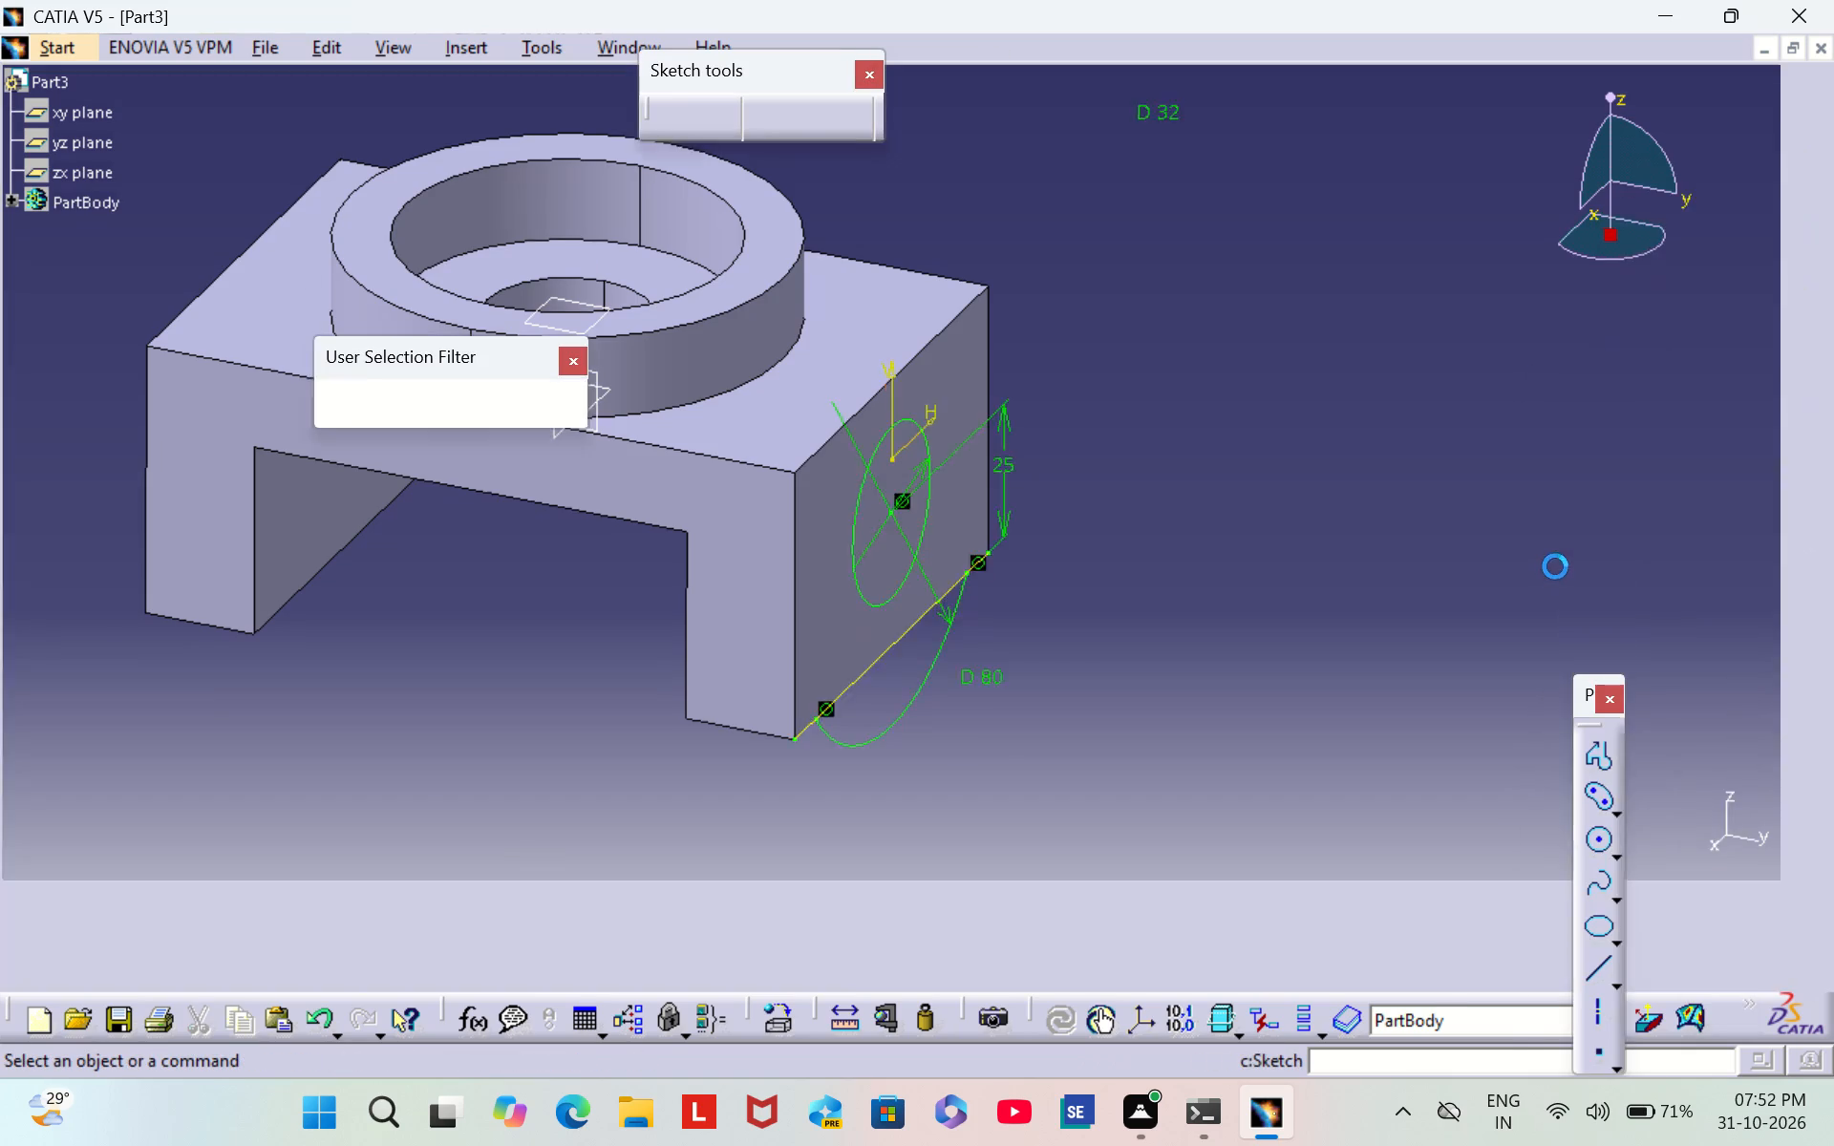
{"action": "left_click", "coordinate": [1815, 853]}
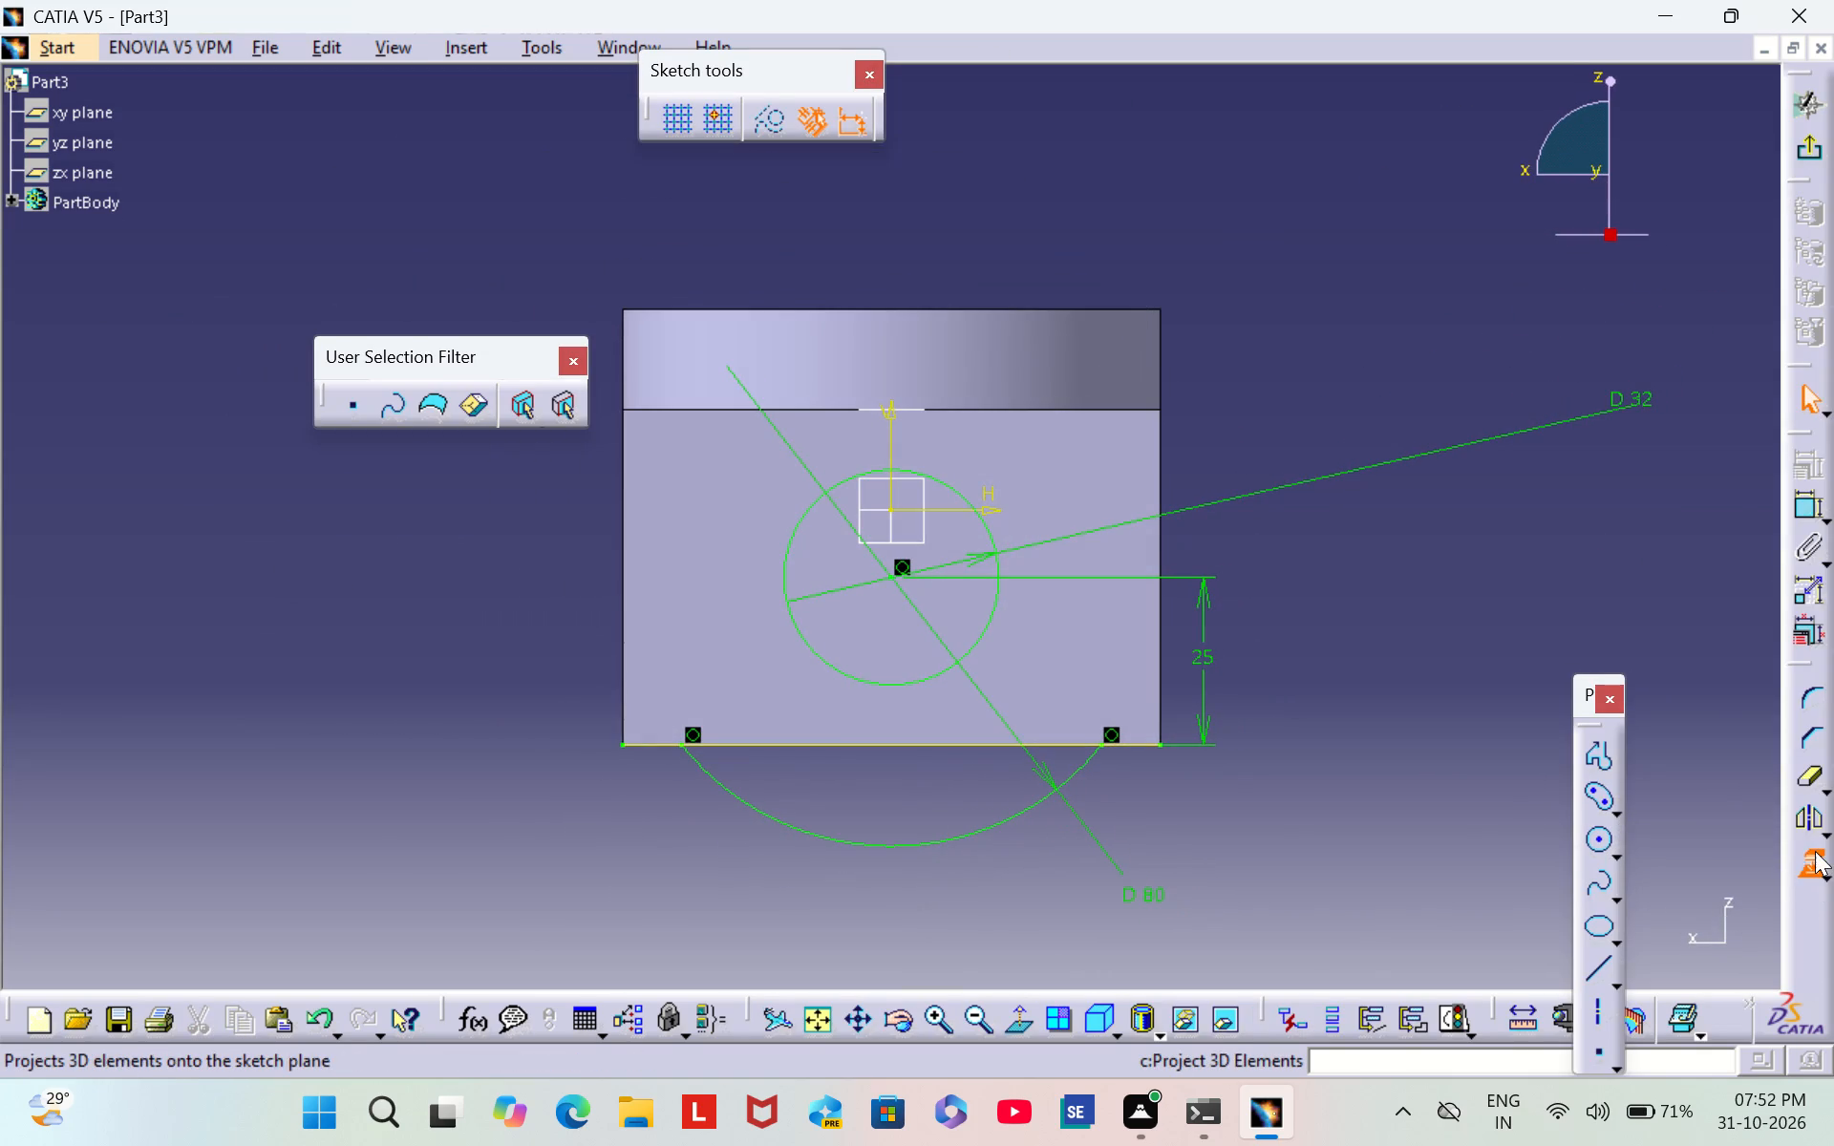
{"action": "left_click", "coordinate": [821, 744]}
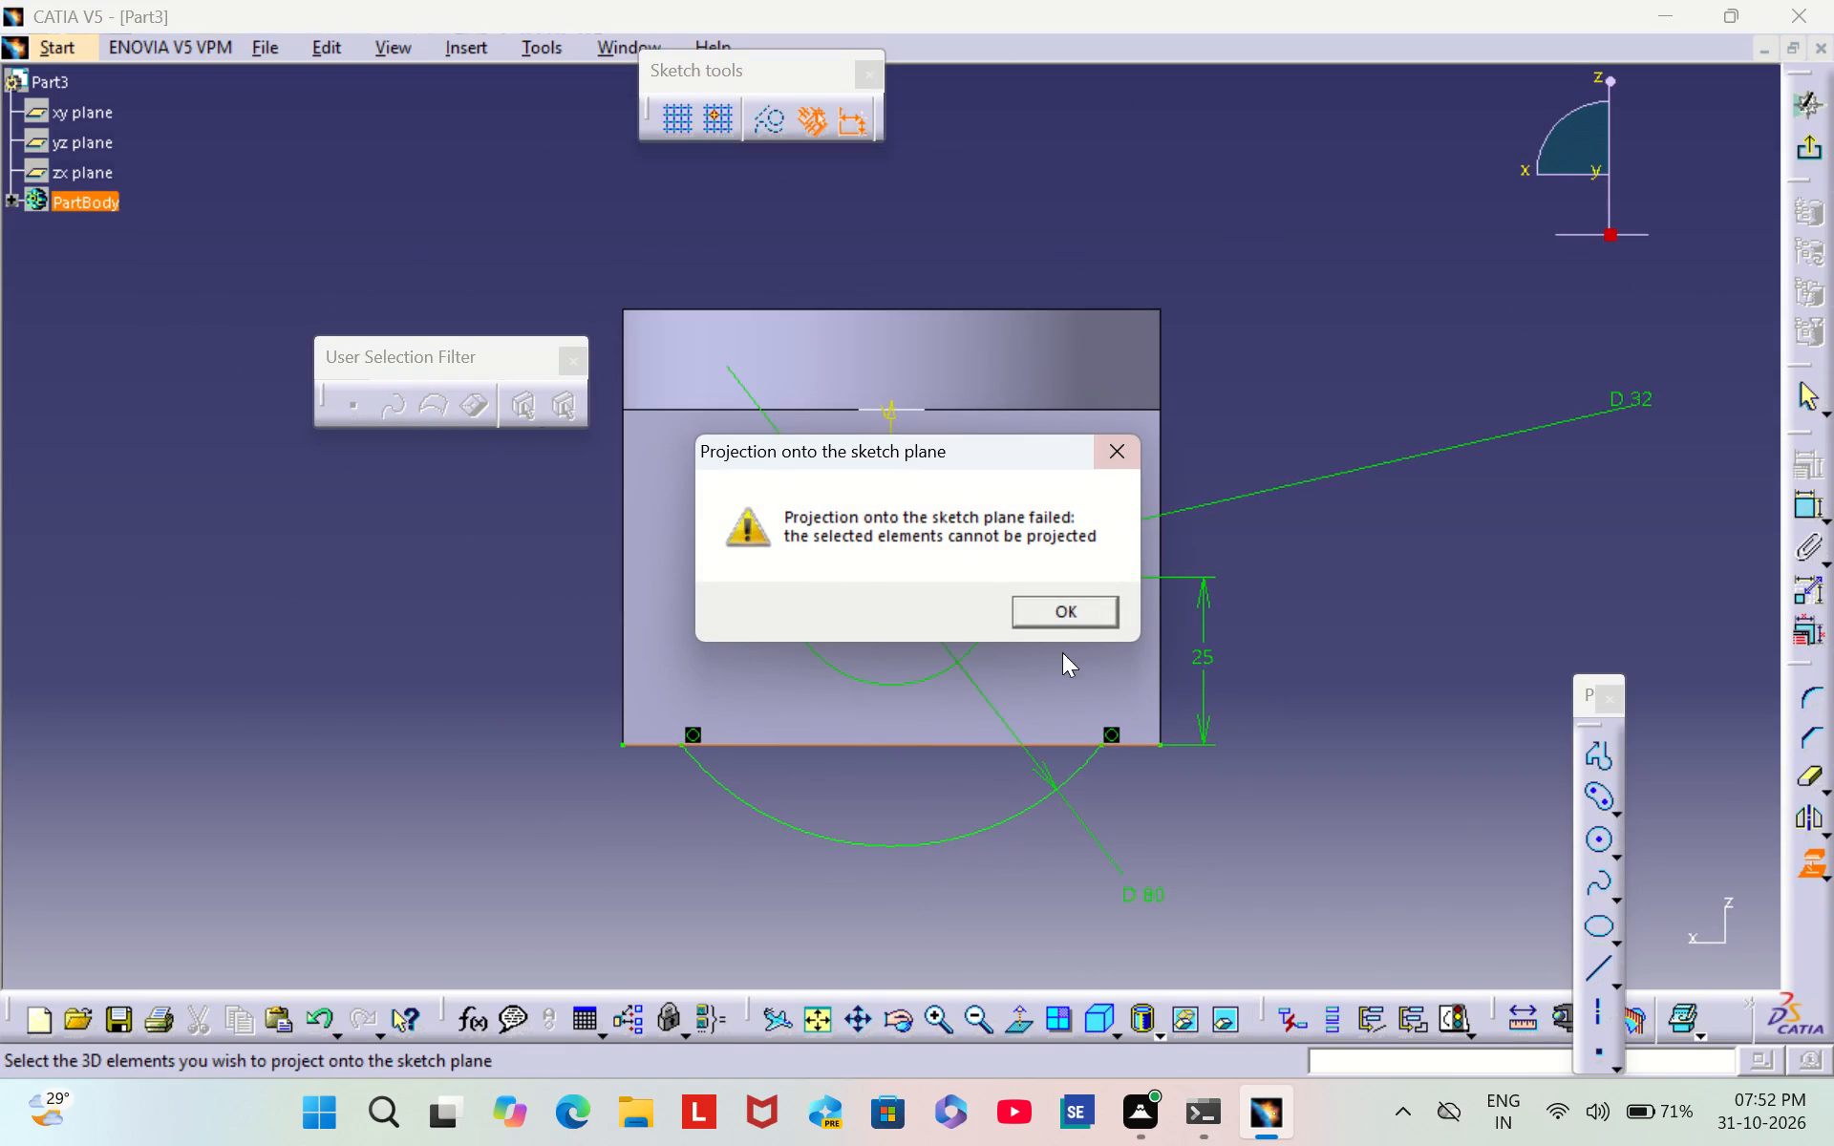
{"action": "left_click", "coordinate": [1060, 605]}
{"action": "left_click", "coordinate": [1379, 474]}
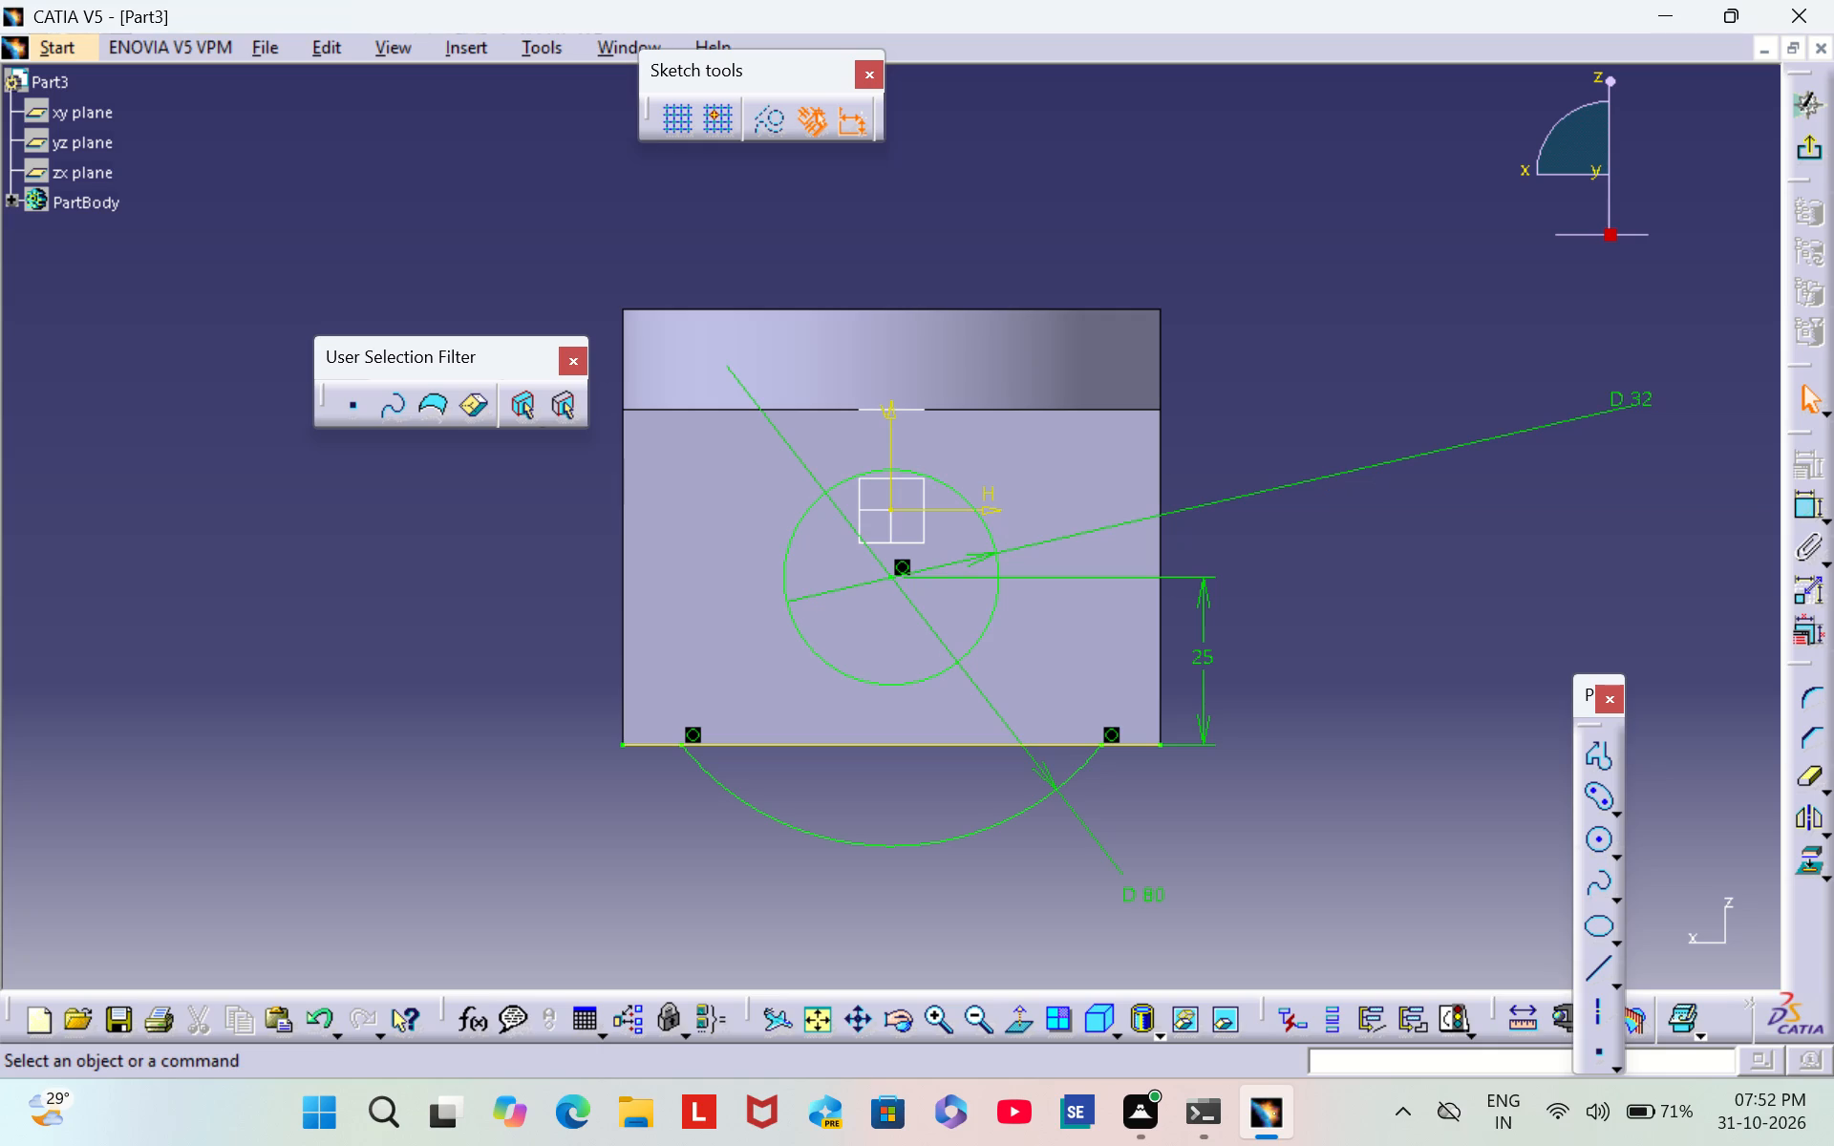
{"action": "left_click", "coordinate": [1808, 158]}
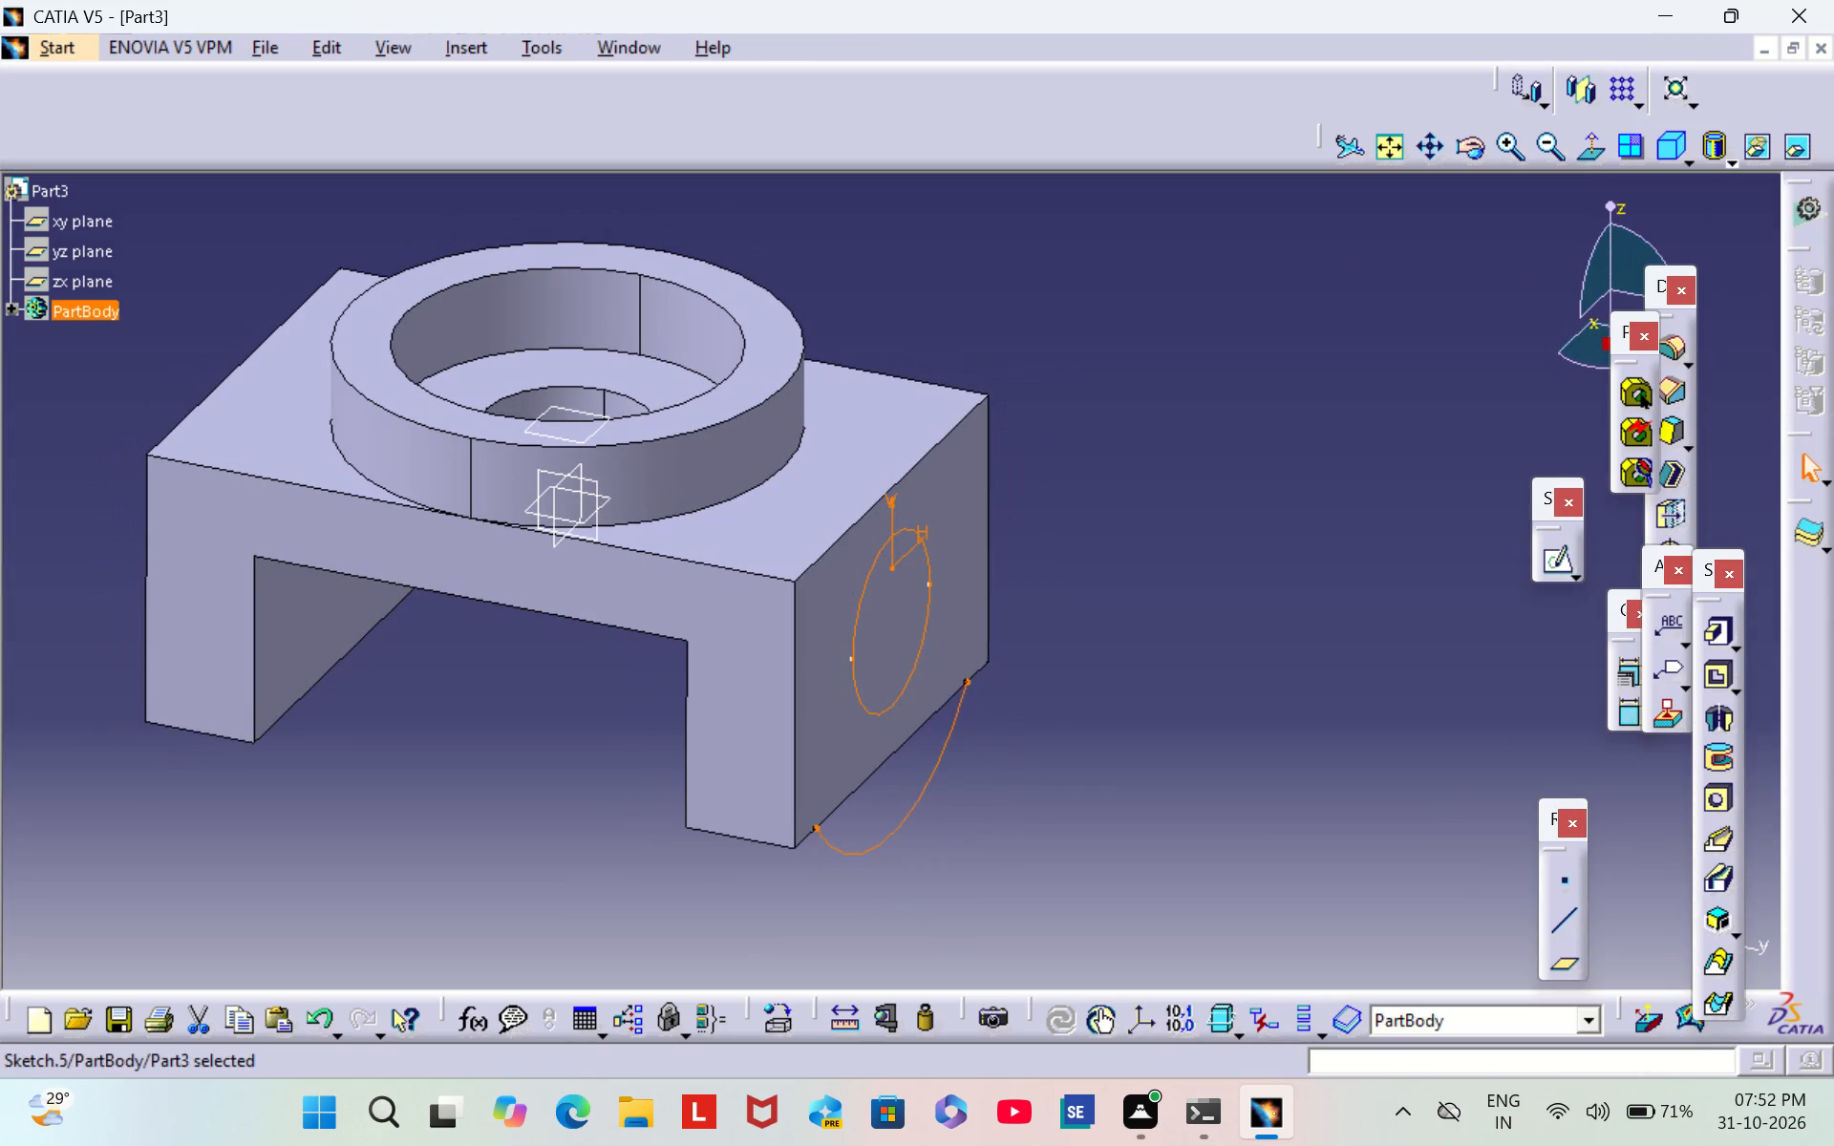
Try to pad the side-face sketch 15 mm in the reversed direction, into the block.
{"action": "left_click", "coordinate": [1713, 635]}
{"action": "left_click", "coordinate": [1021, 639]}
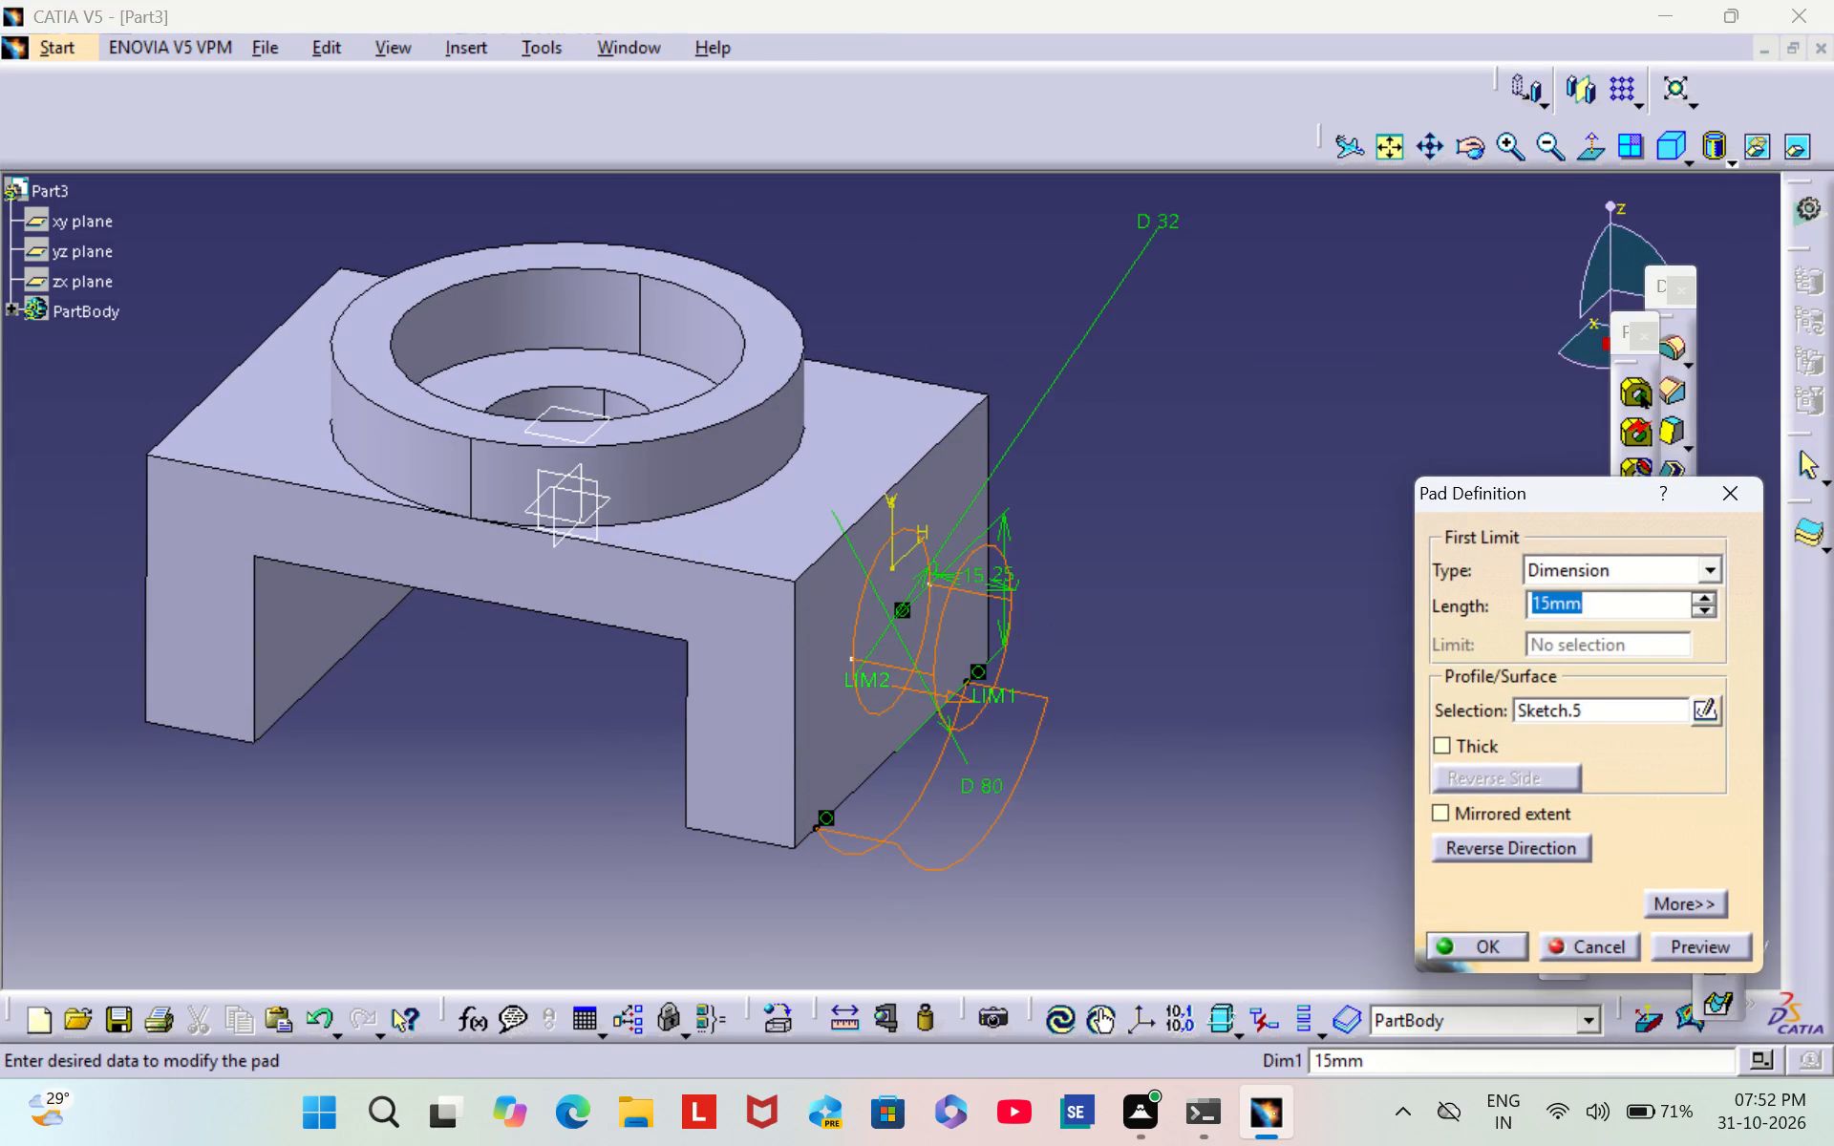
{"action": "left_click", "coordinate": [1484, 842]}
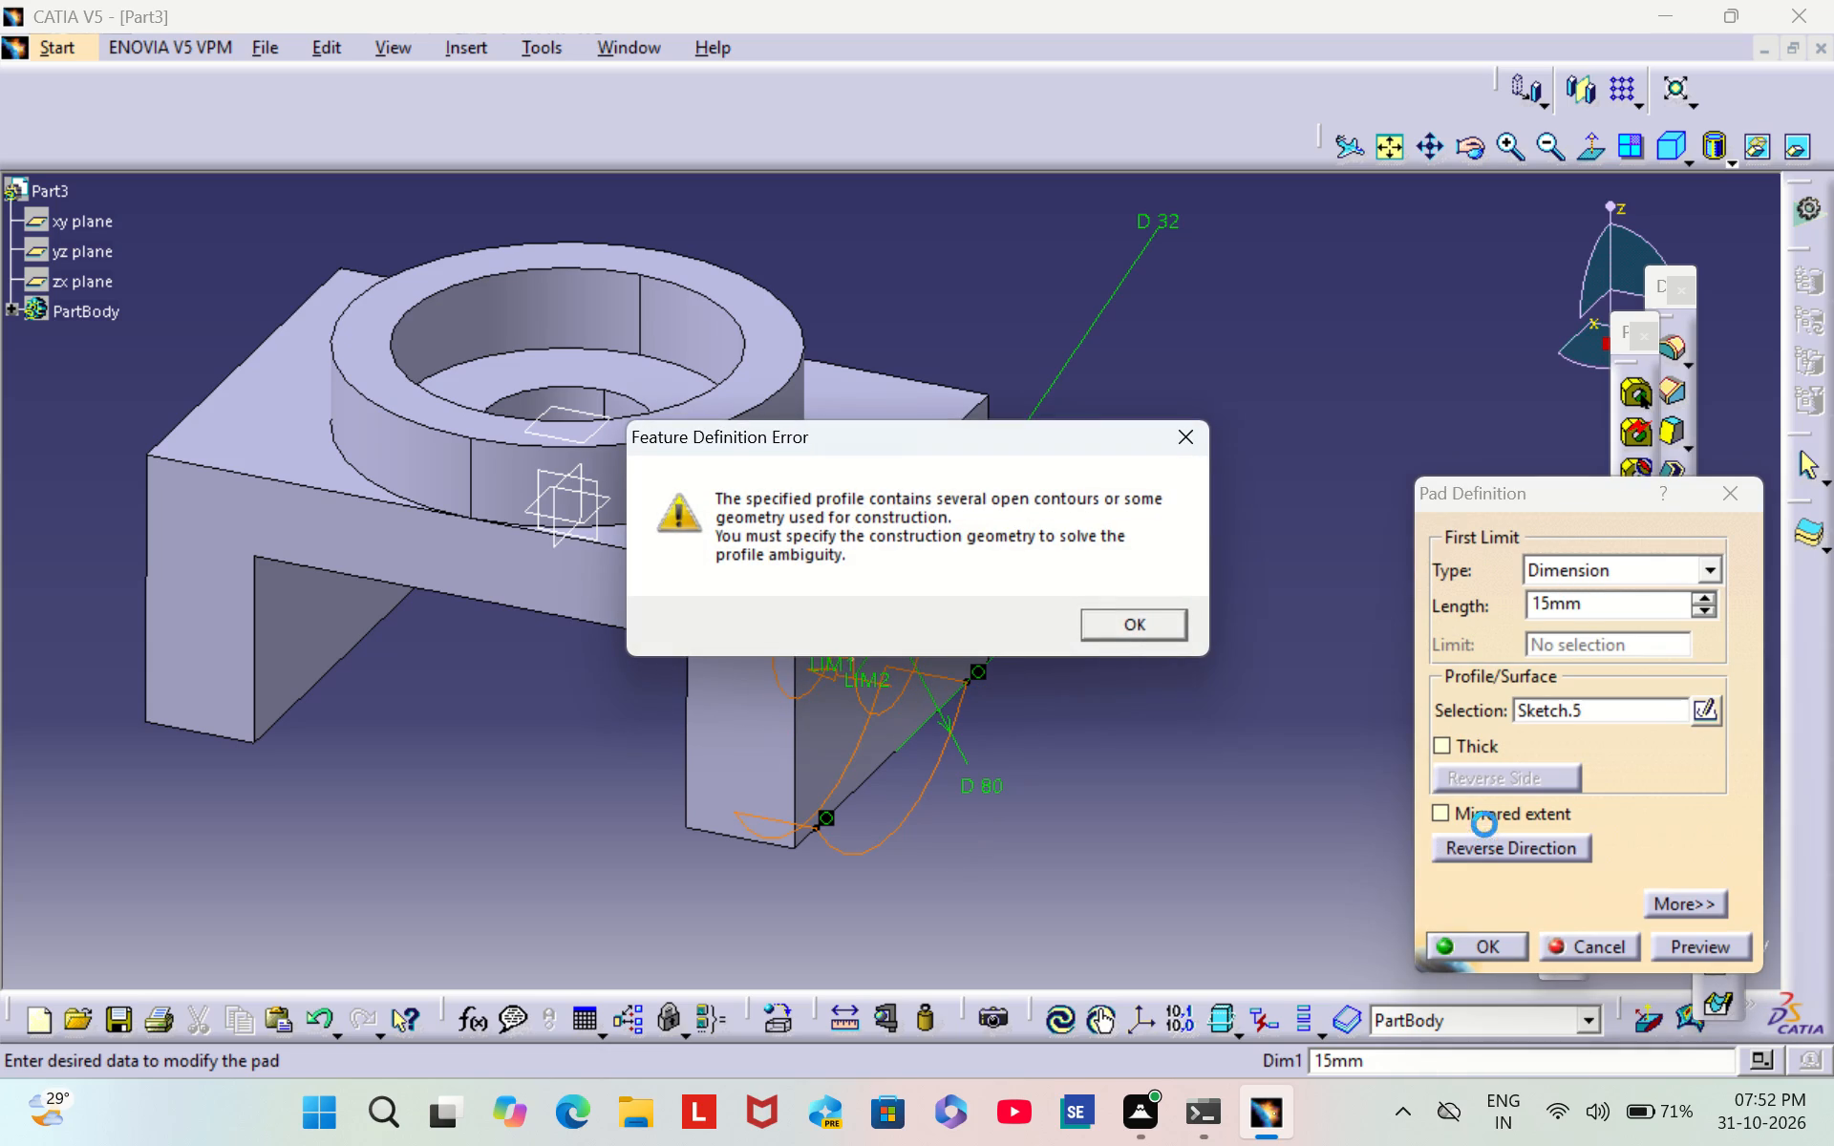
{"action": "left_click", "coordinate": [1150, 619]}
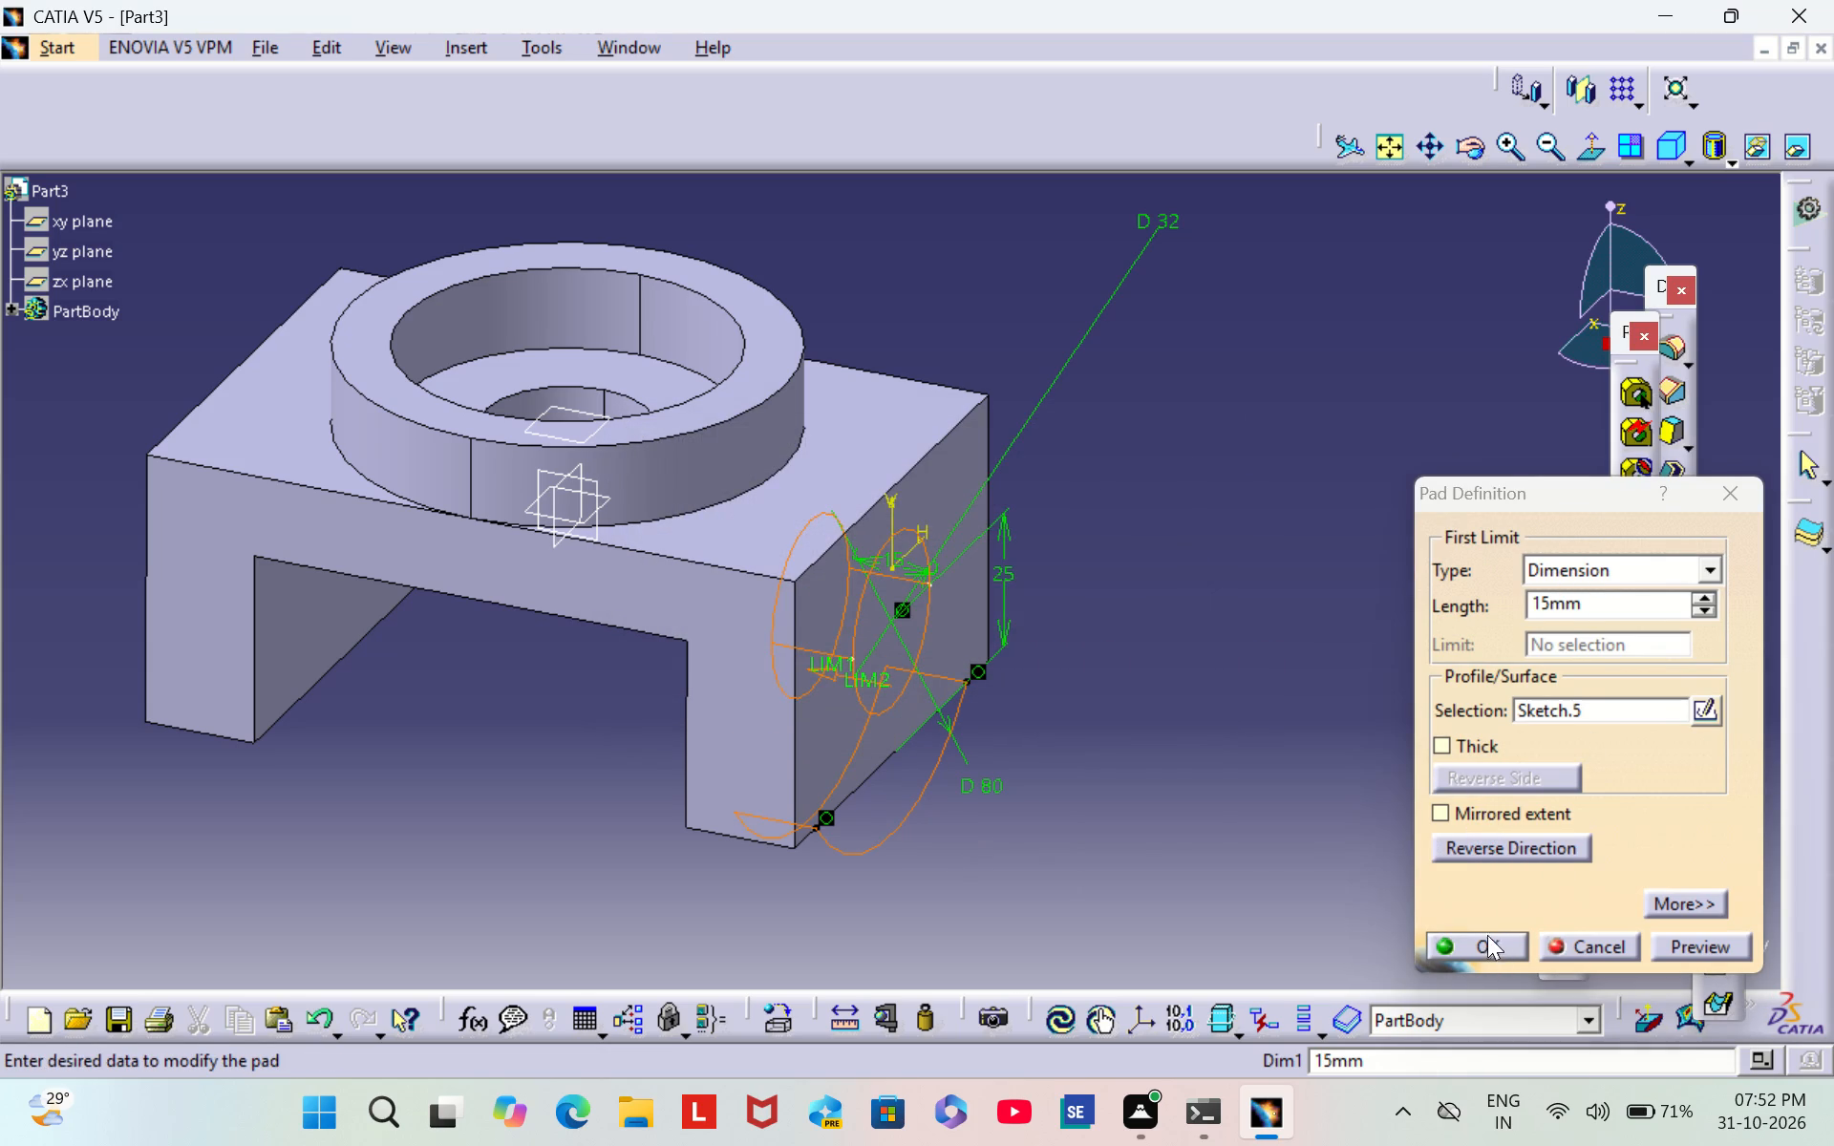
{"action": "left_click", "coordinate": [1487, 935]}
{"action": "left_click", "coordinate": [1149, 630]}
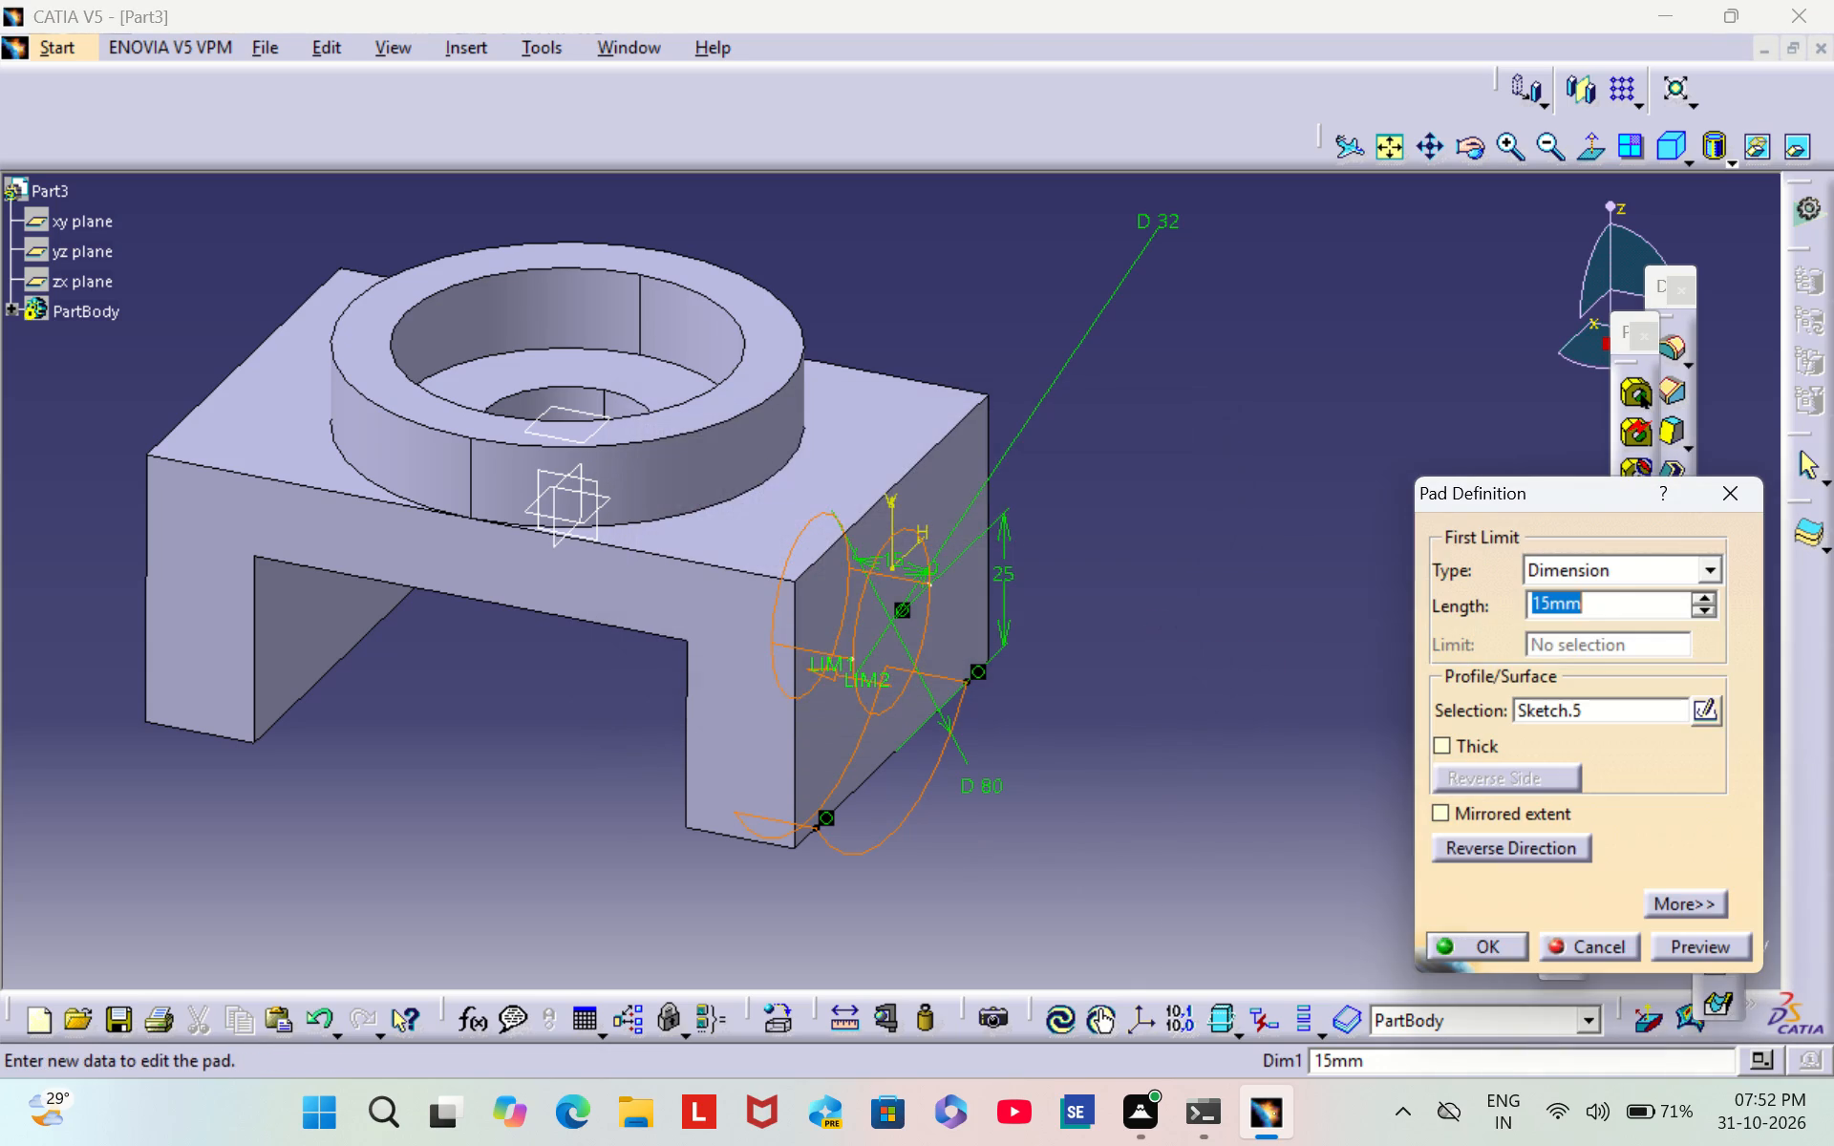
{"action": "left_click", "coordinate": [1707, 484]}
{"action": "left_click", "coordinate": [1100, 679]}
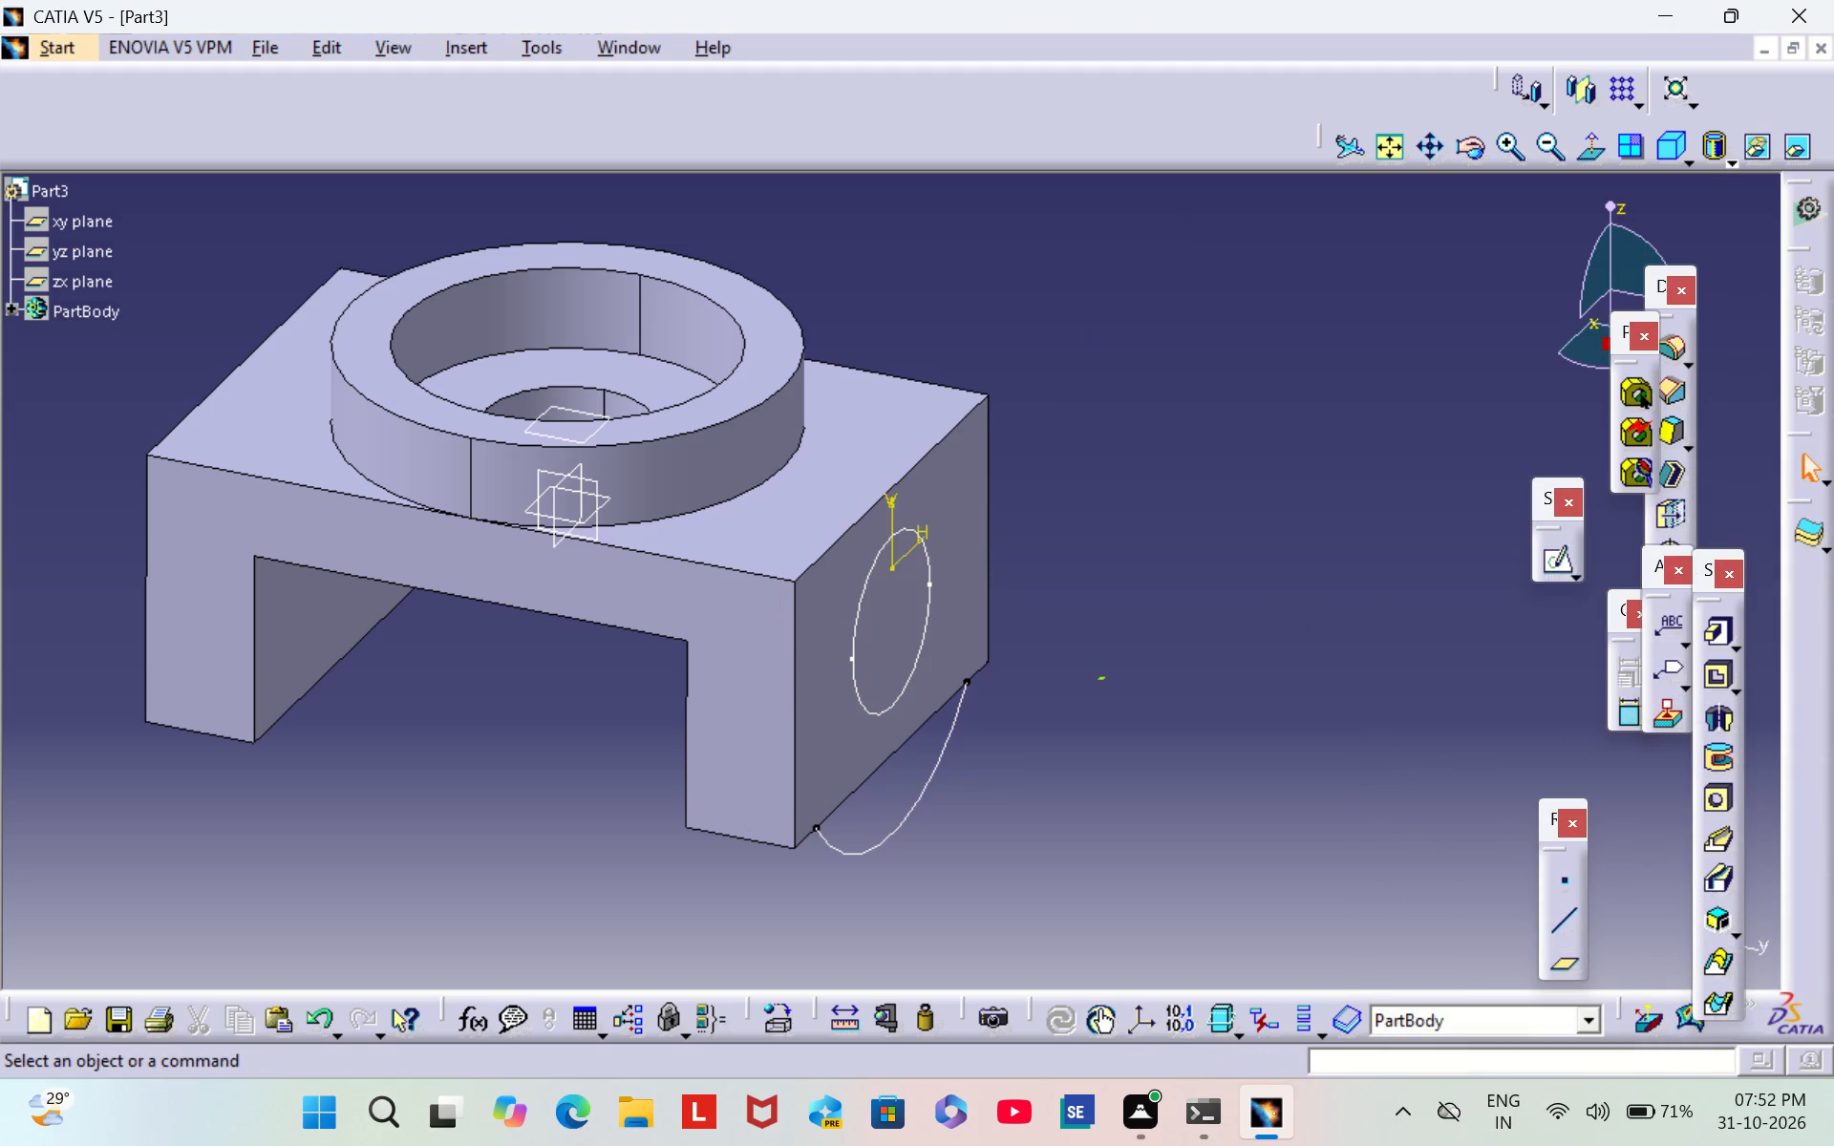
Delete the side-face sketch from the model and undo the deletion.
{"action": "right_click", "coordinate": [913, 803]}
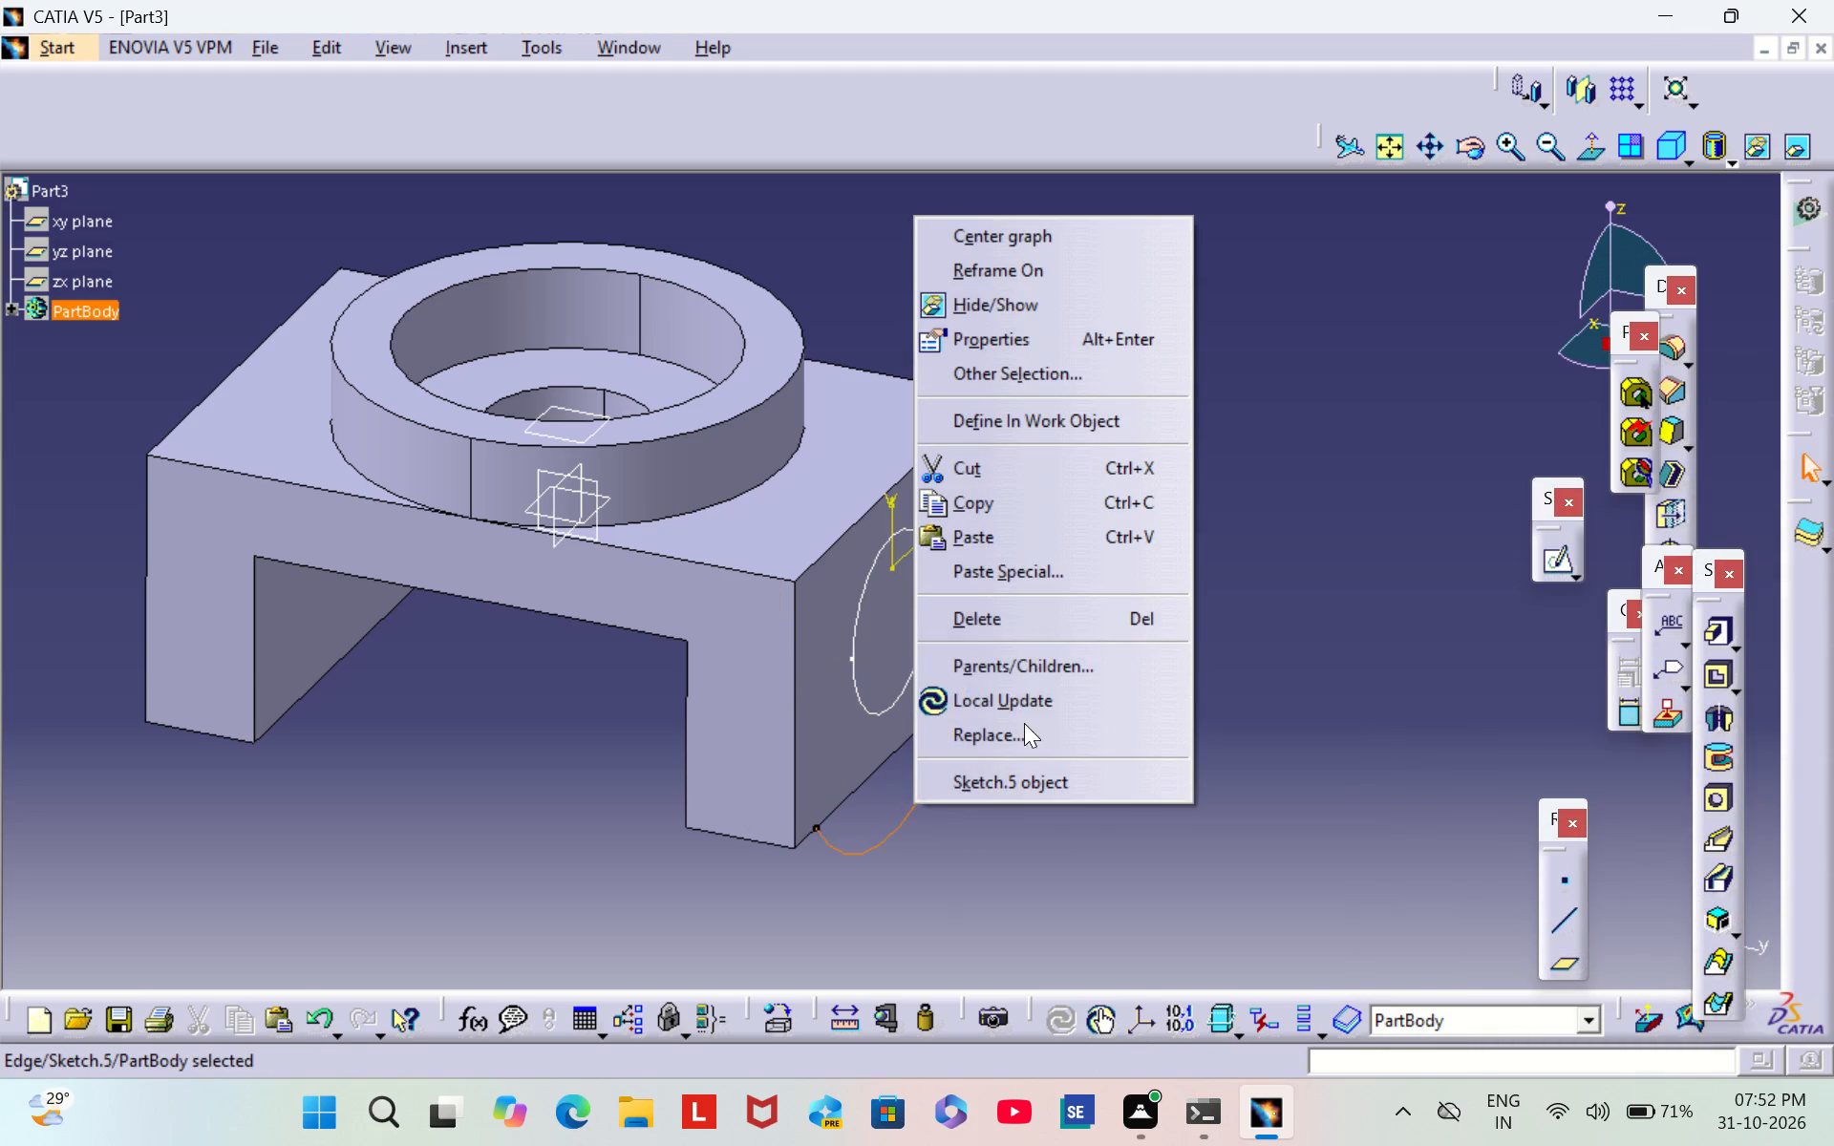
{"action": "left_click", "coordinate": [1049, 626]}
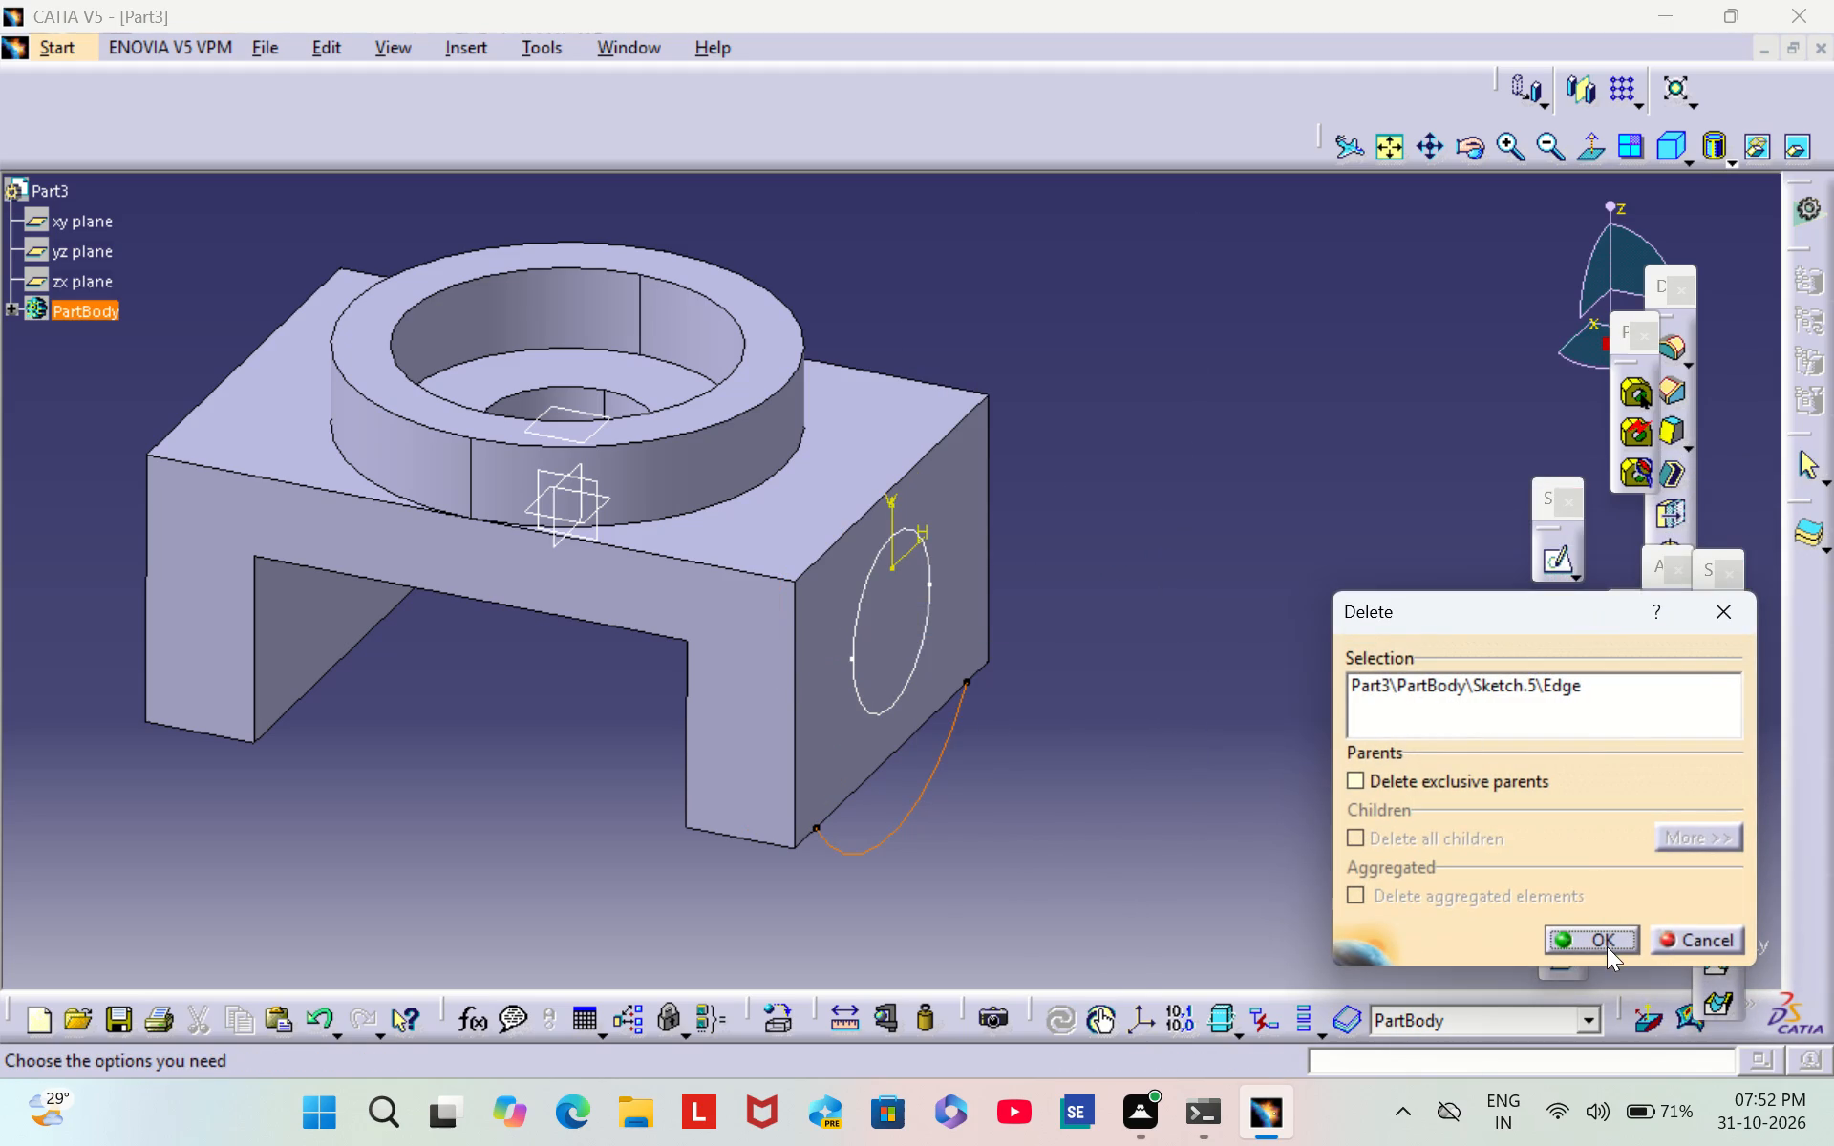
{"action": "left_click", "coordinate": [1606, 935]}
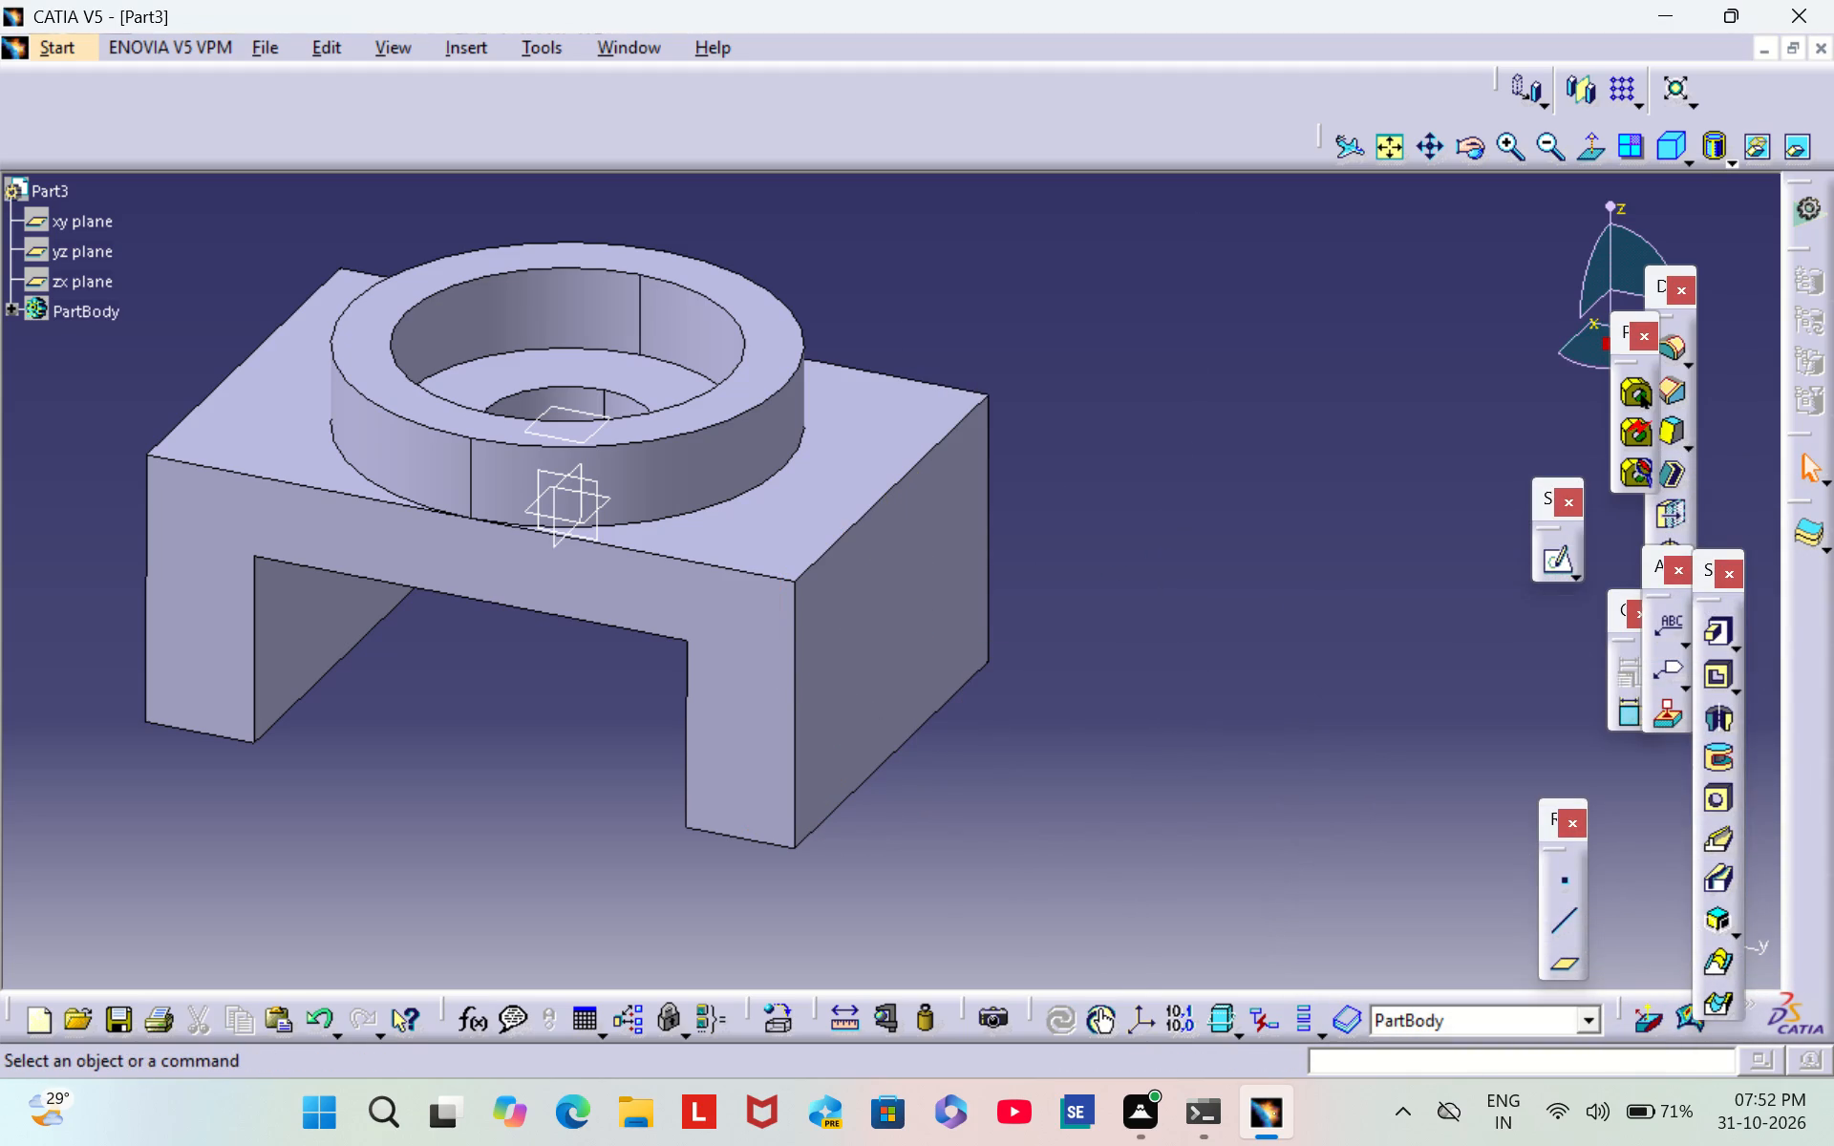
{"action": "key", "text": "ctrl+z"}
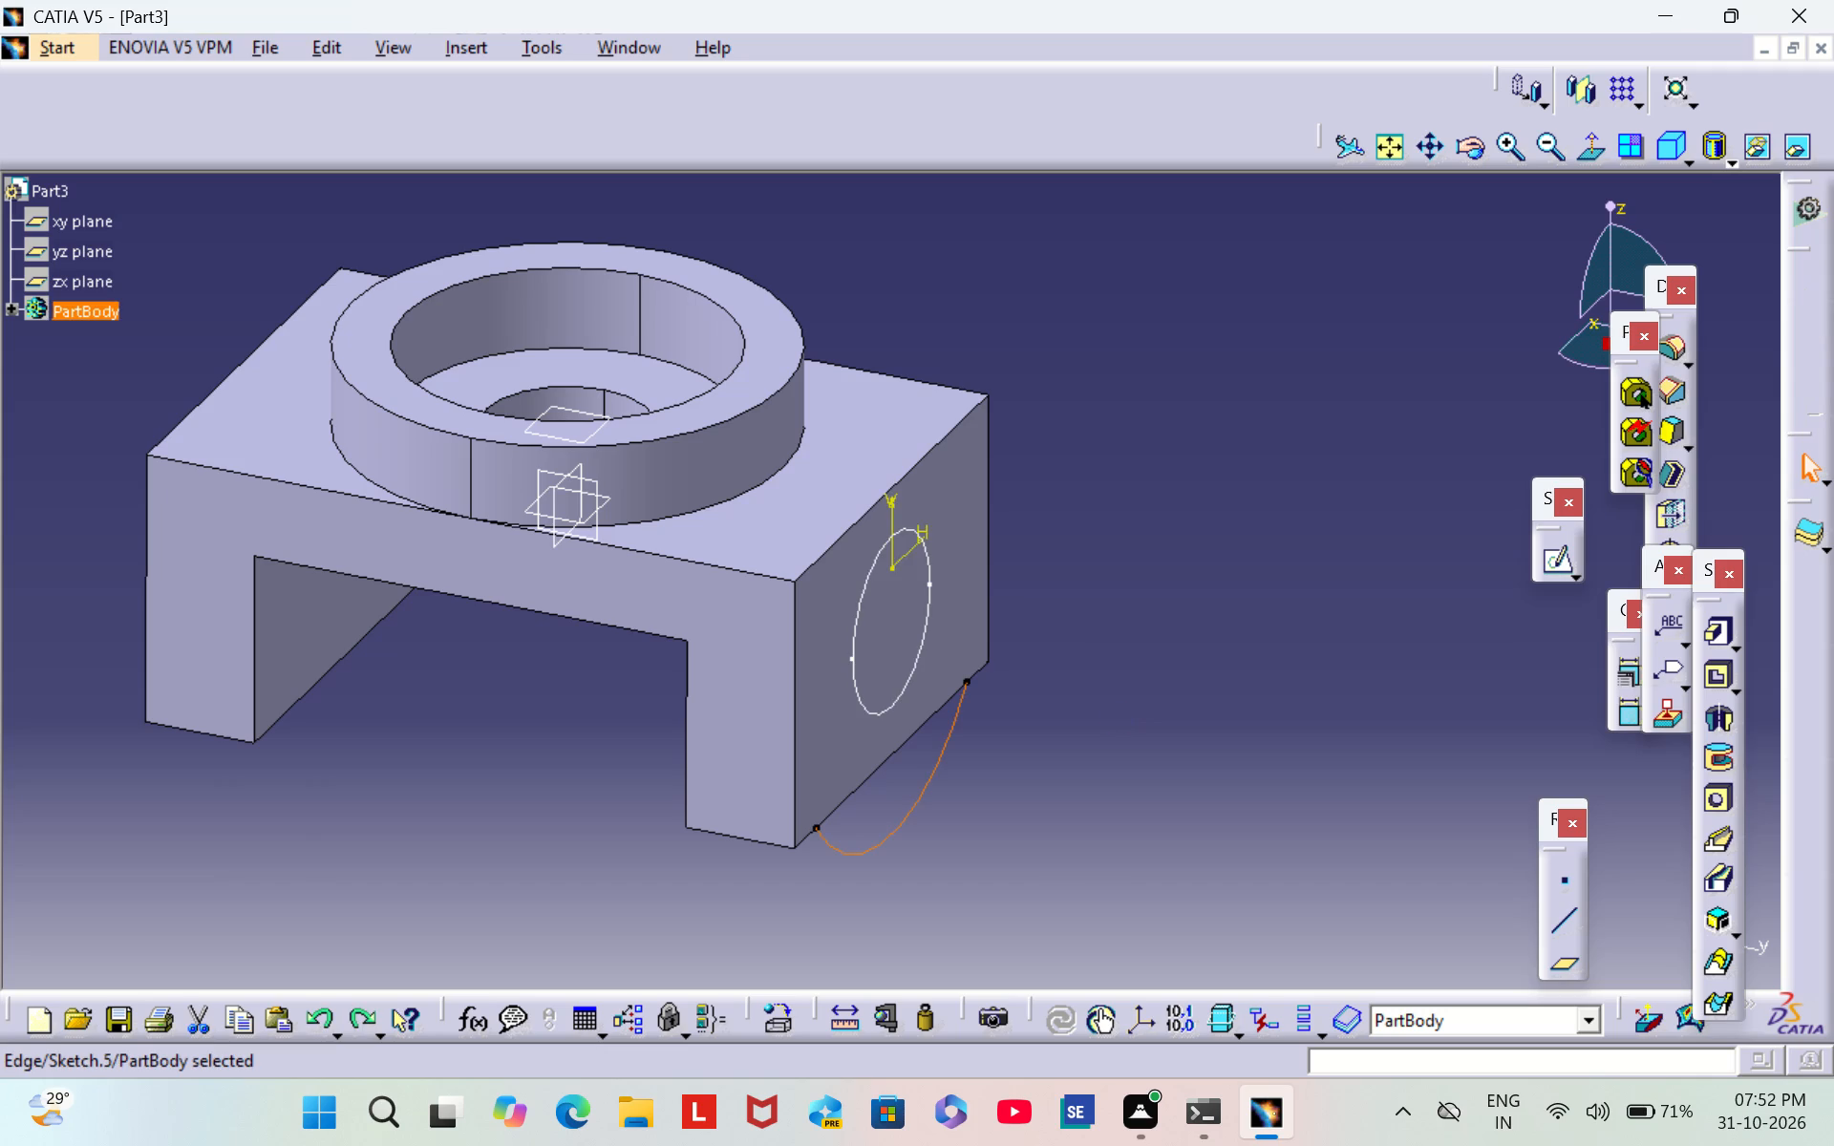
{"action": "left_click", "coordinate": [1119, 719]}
Reopen the side-face sketch, delete the lower arc and the projected bottom edge, keeping the 32 mm circle, and exit.
{"action": "left_click", "coordinate": [1555, 555]}
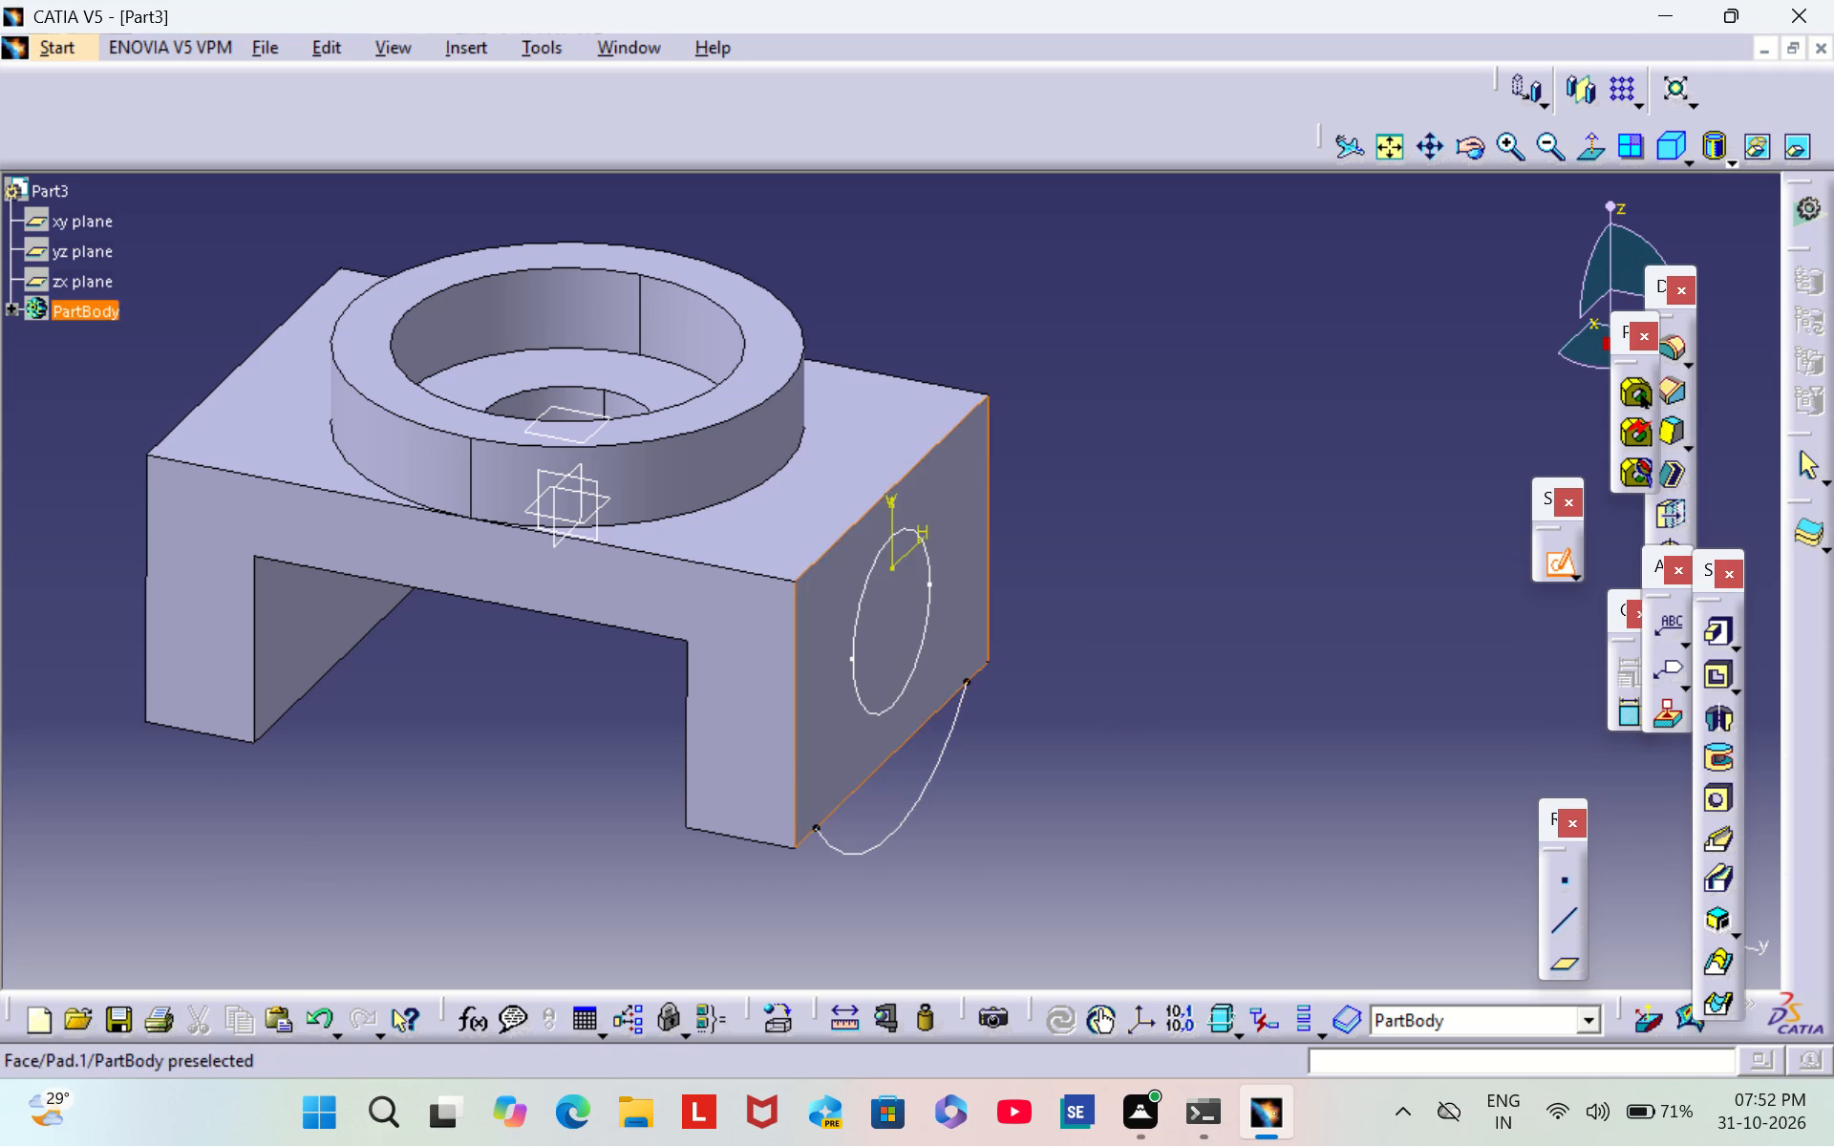
{"action": "left_click", "coordinate": [927, 633]}
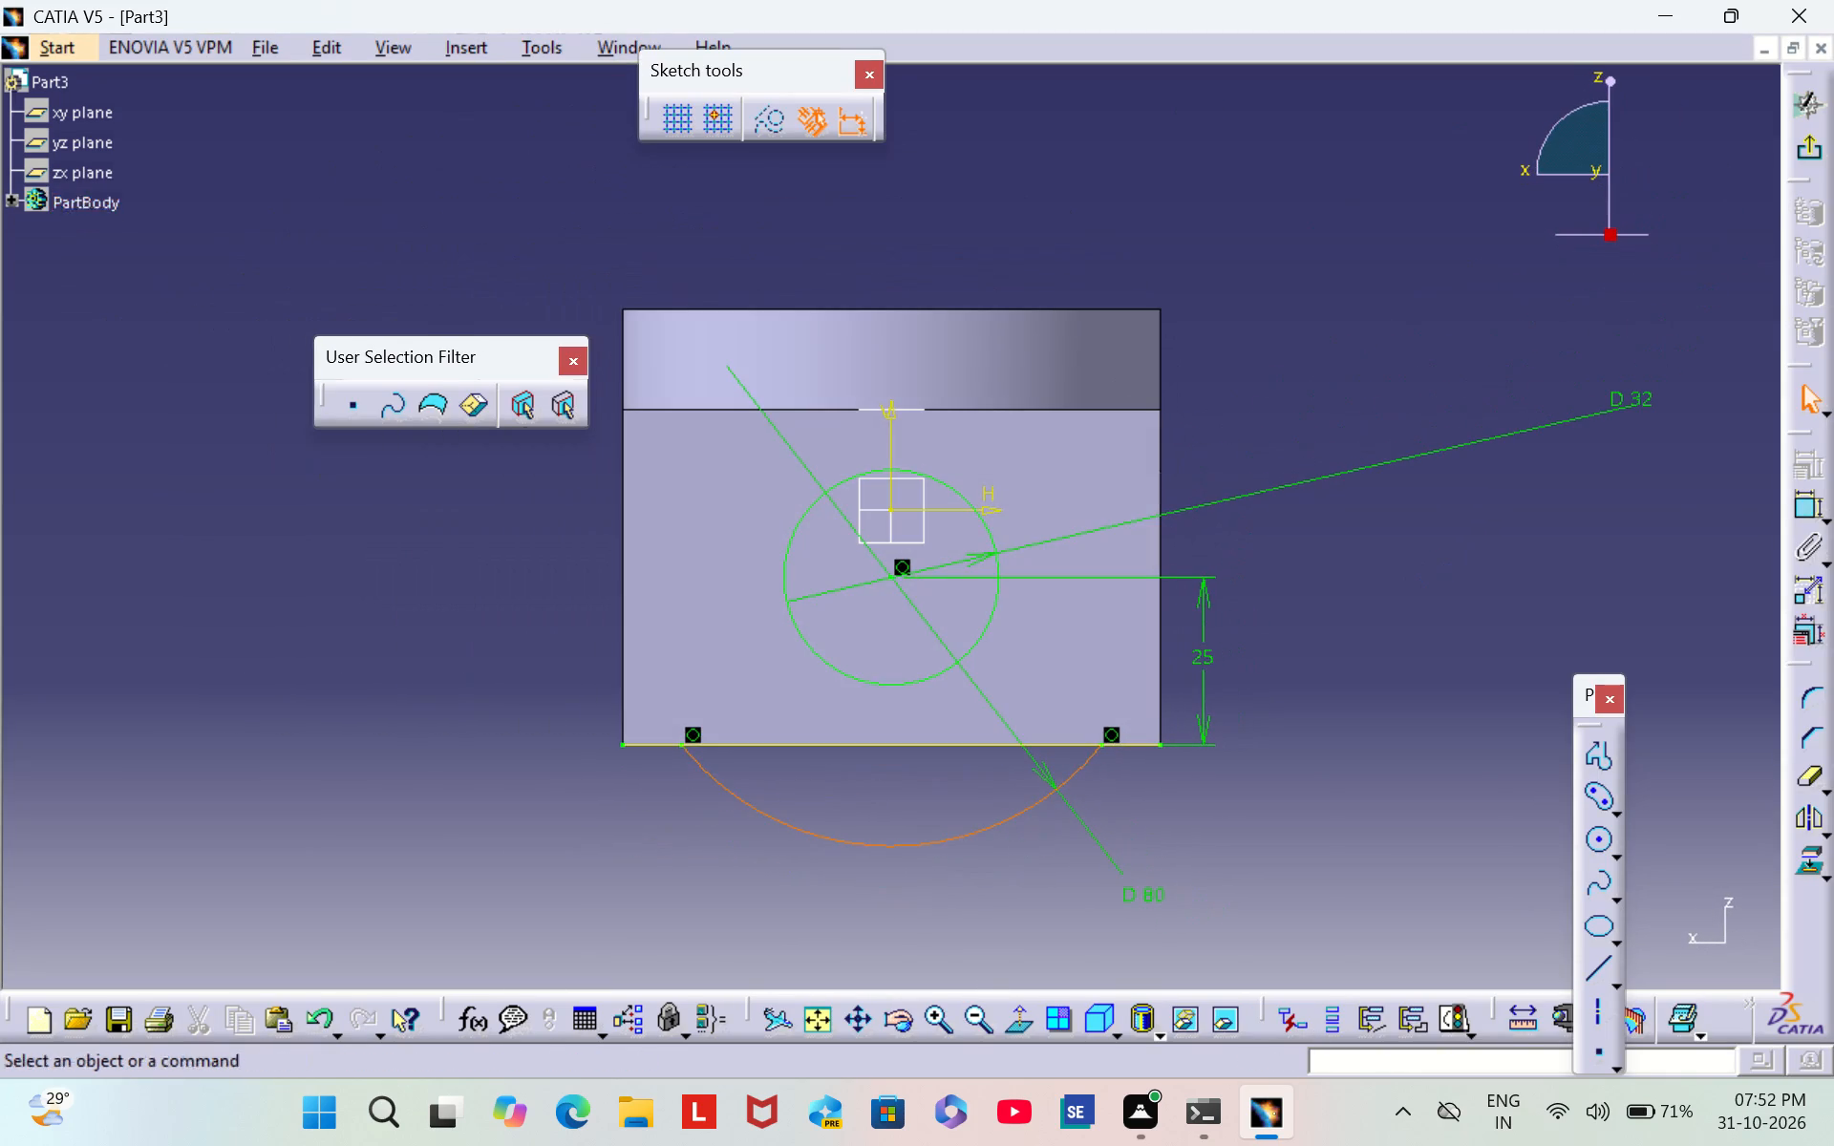
{"action": "right_click", "coordinate": [961, 837]}
{"action": "left_click", "coordinate": [1061, 770]}
{"action": "left_click", "coordinate": [1383, 682]}
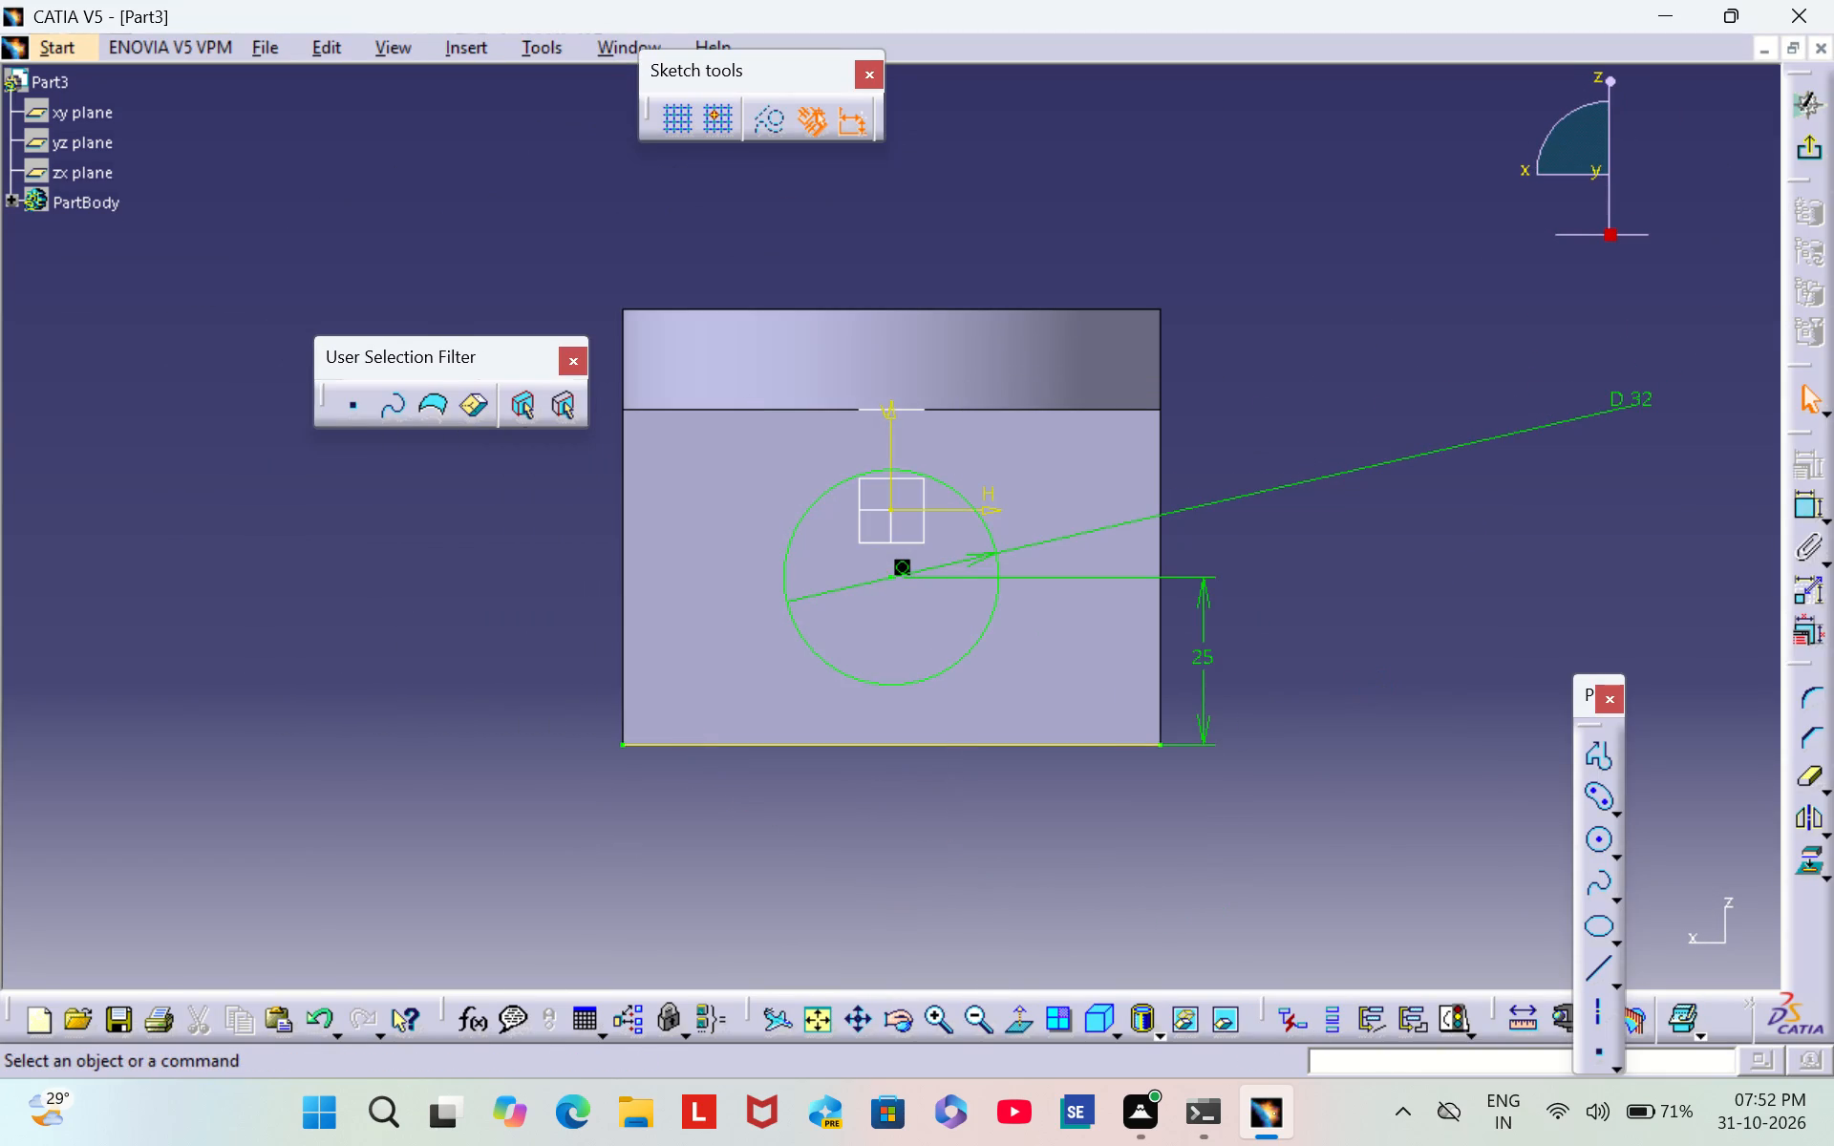
{"action": "right_click", "coordinate": [1075, 745]}
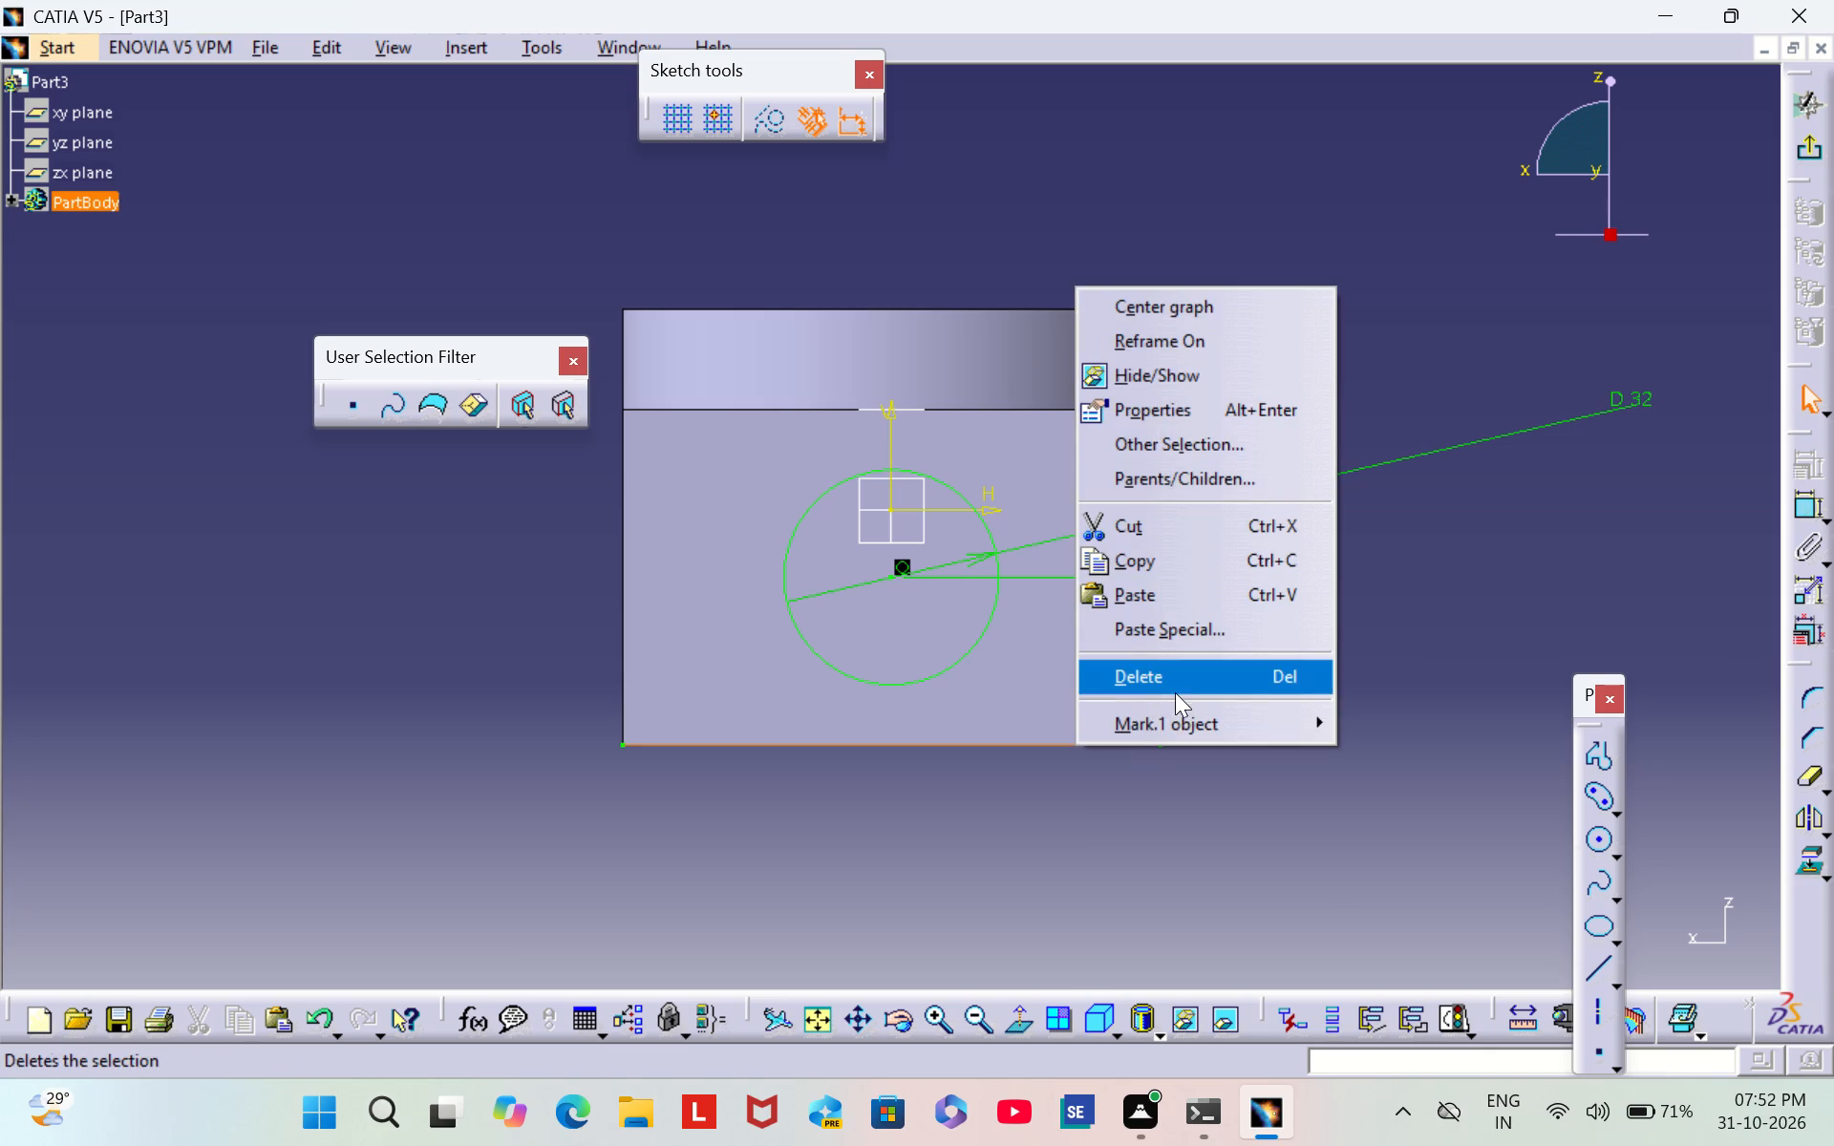
{"action": "left_click", "coordinate": [1176, 687]}
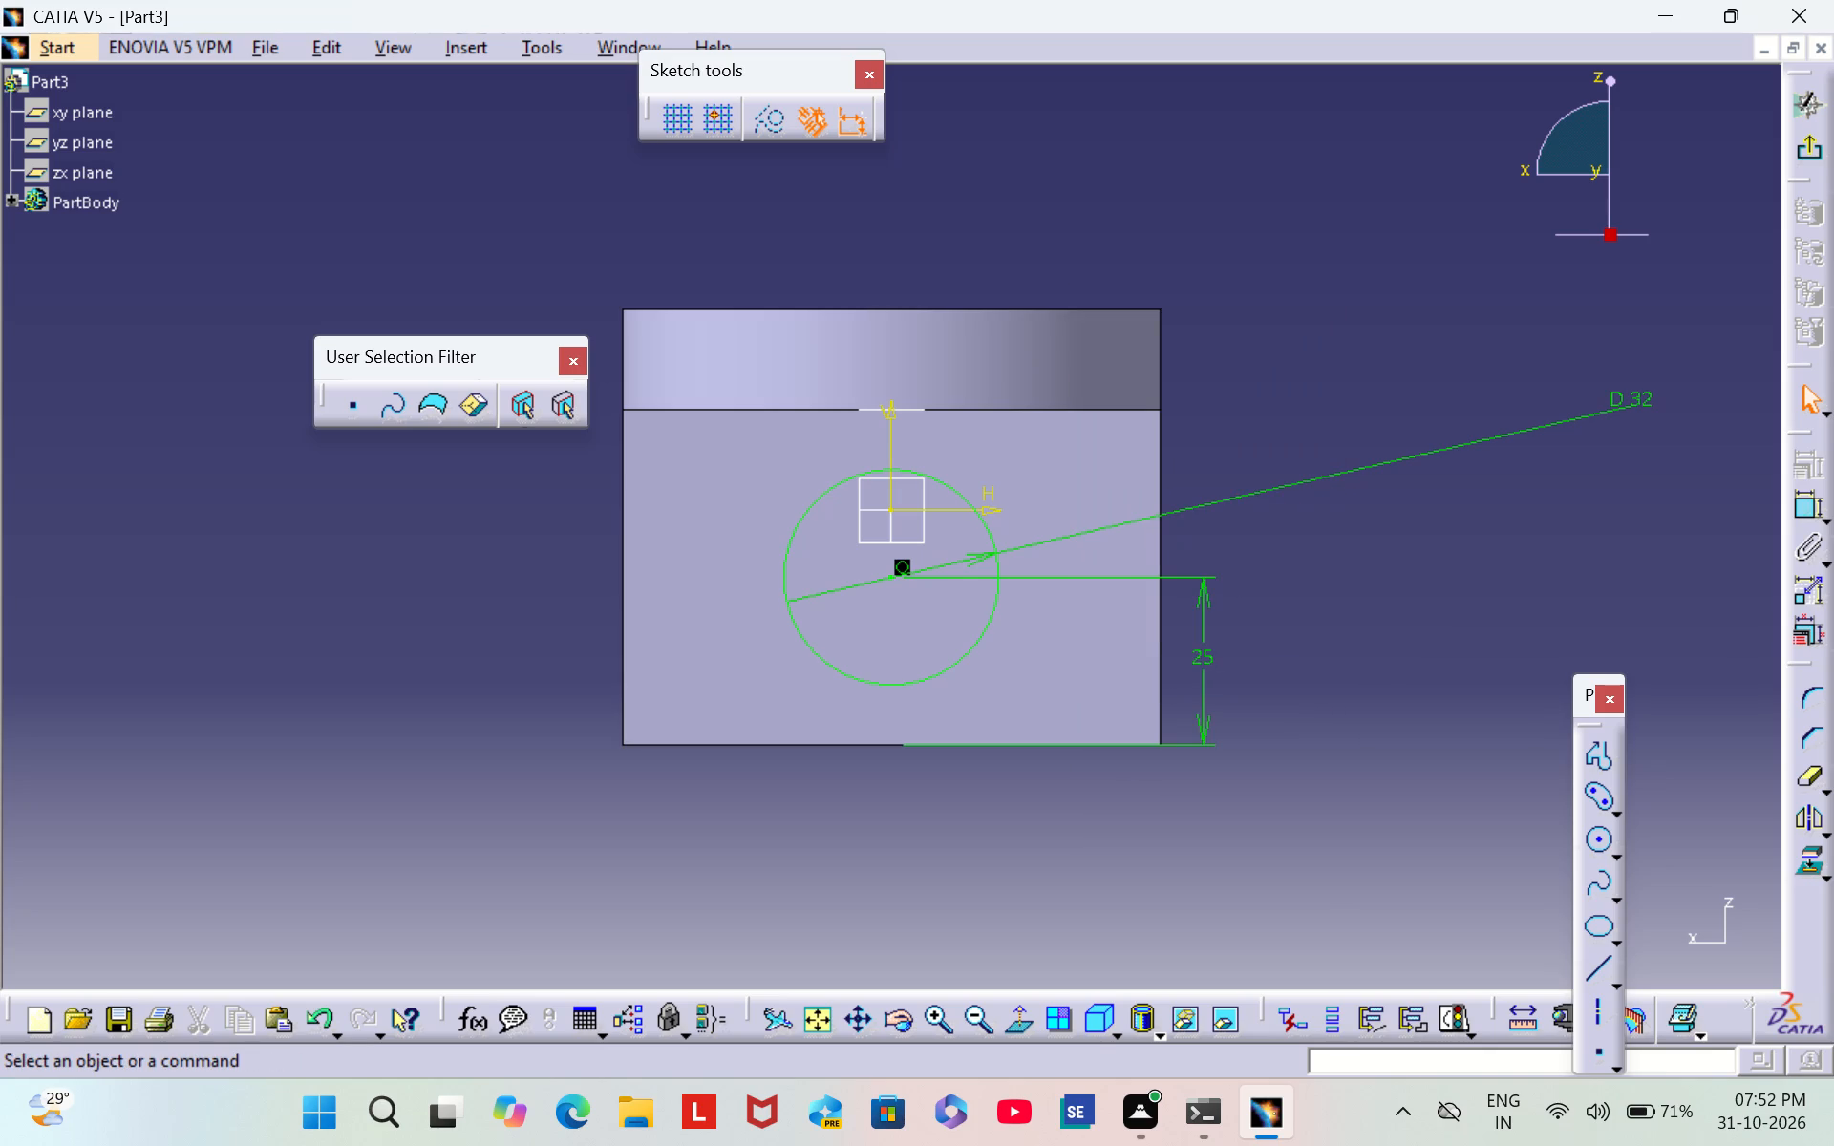
{"action": "left_click", "coordinate": [1805, 159]}
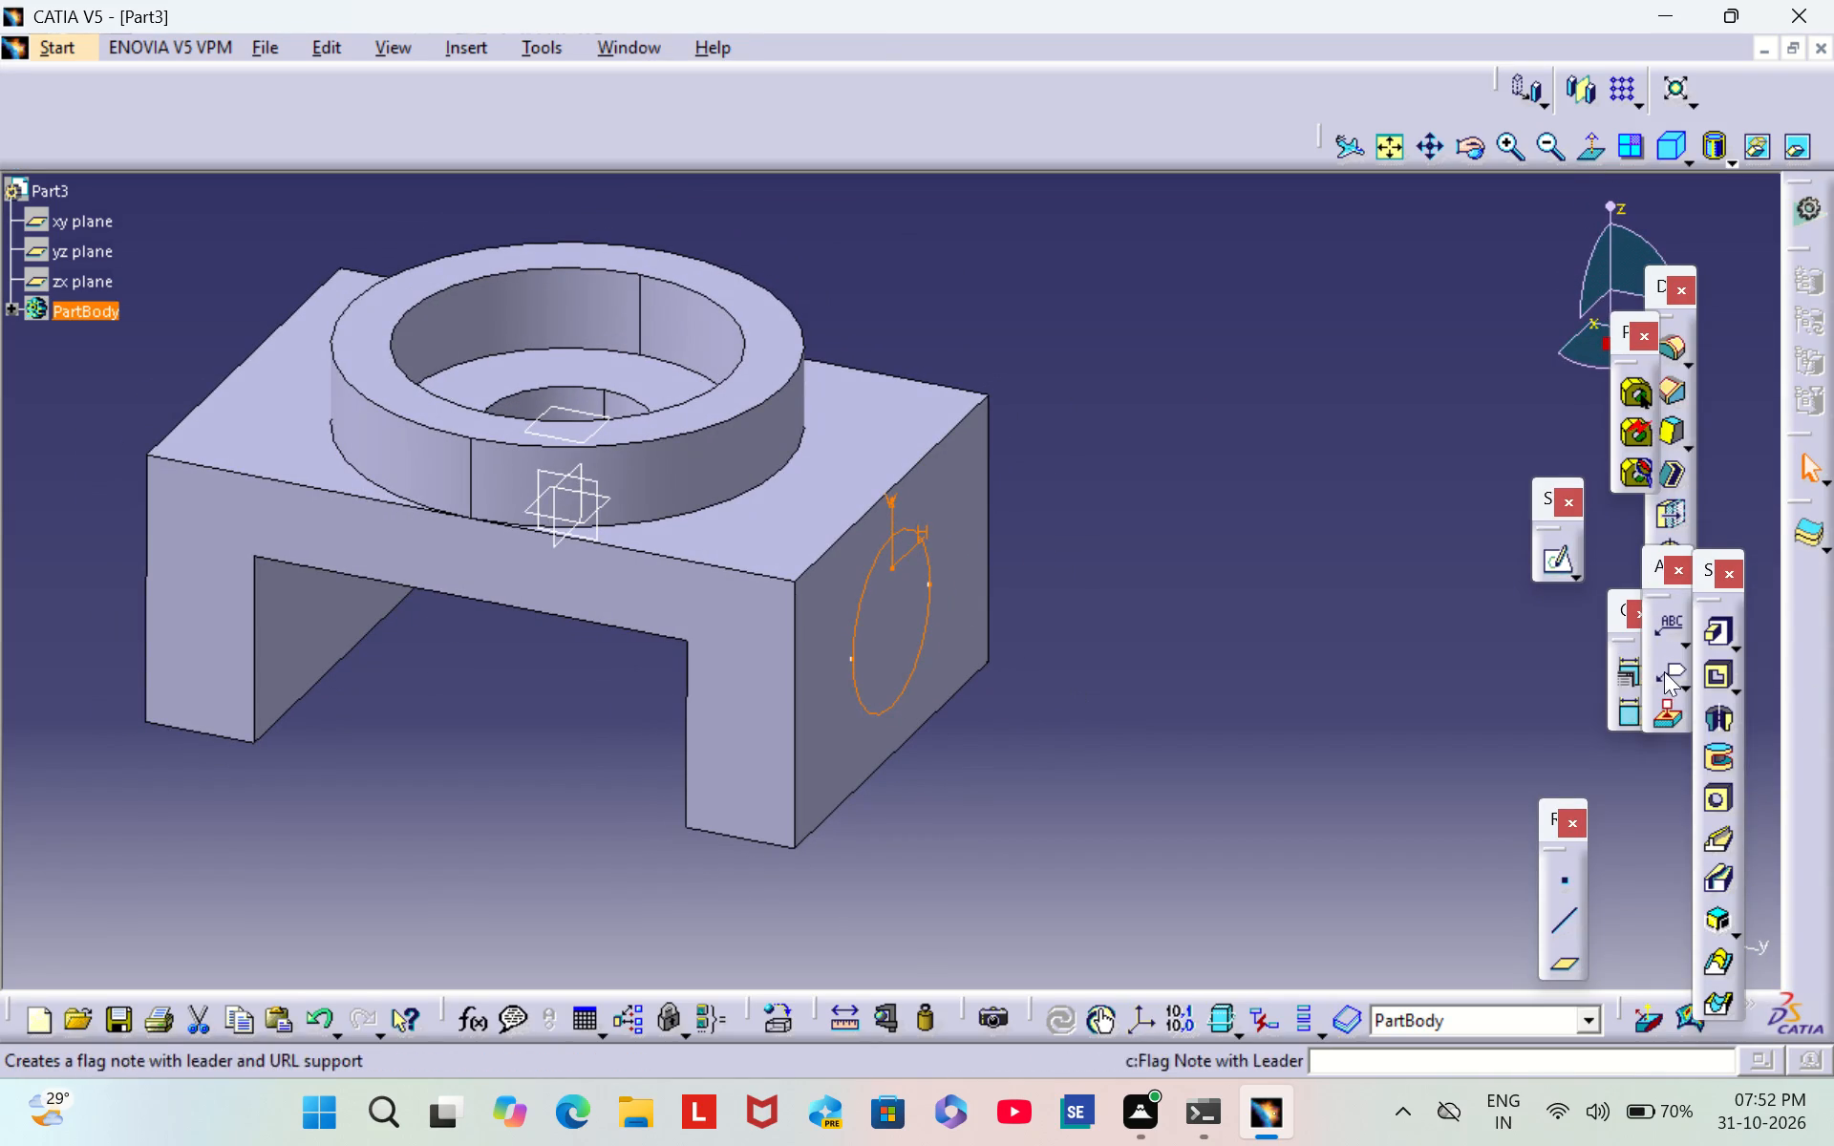
Pocket the 32 mm side-face circle through both legs using the Up to last limit with 0 mm offset.
{"action": "left_click", "coordinate": [1728, 672]}
{"action": "left_click", "coordinate": [1717, 697]}
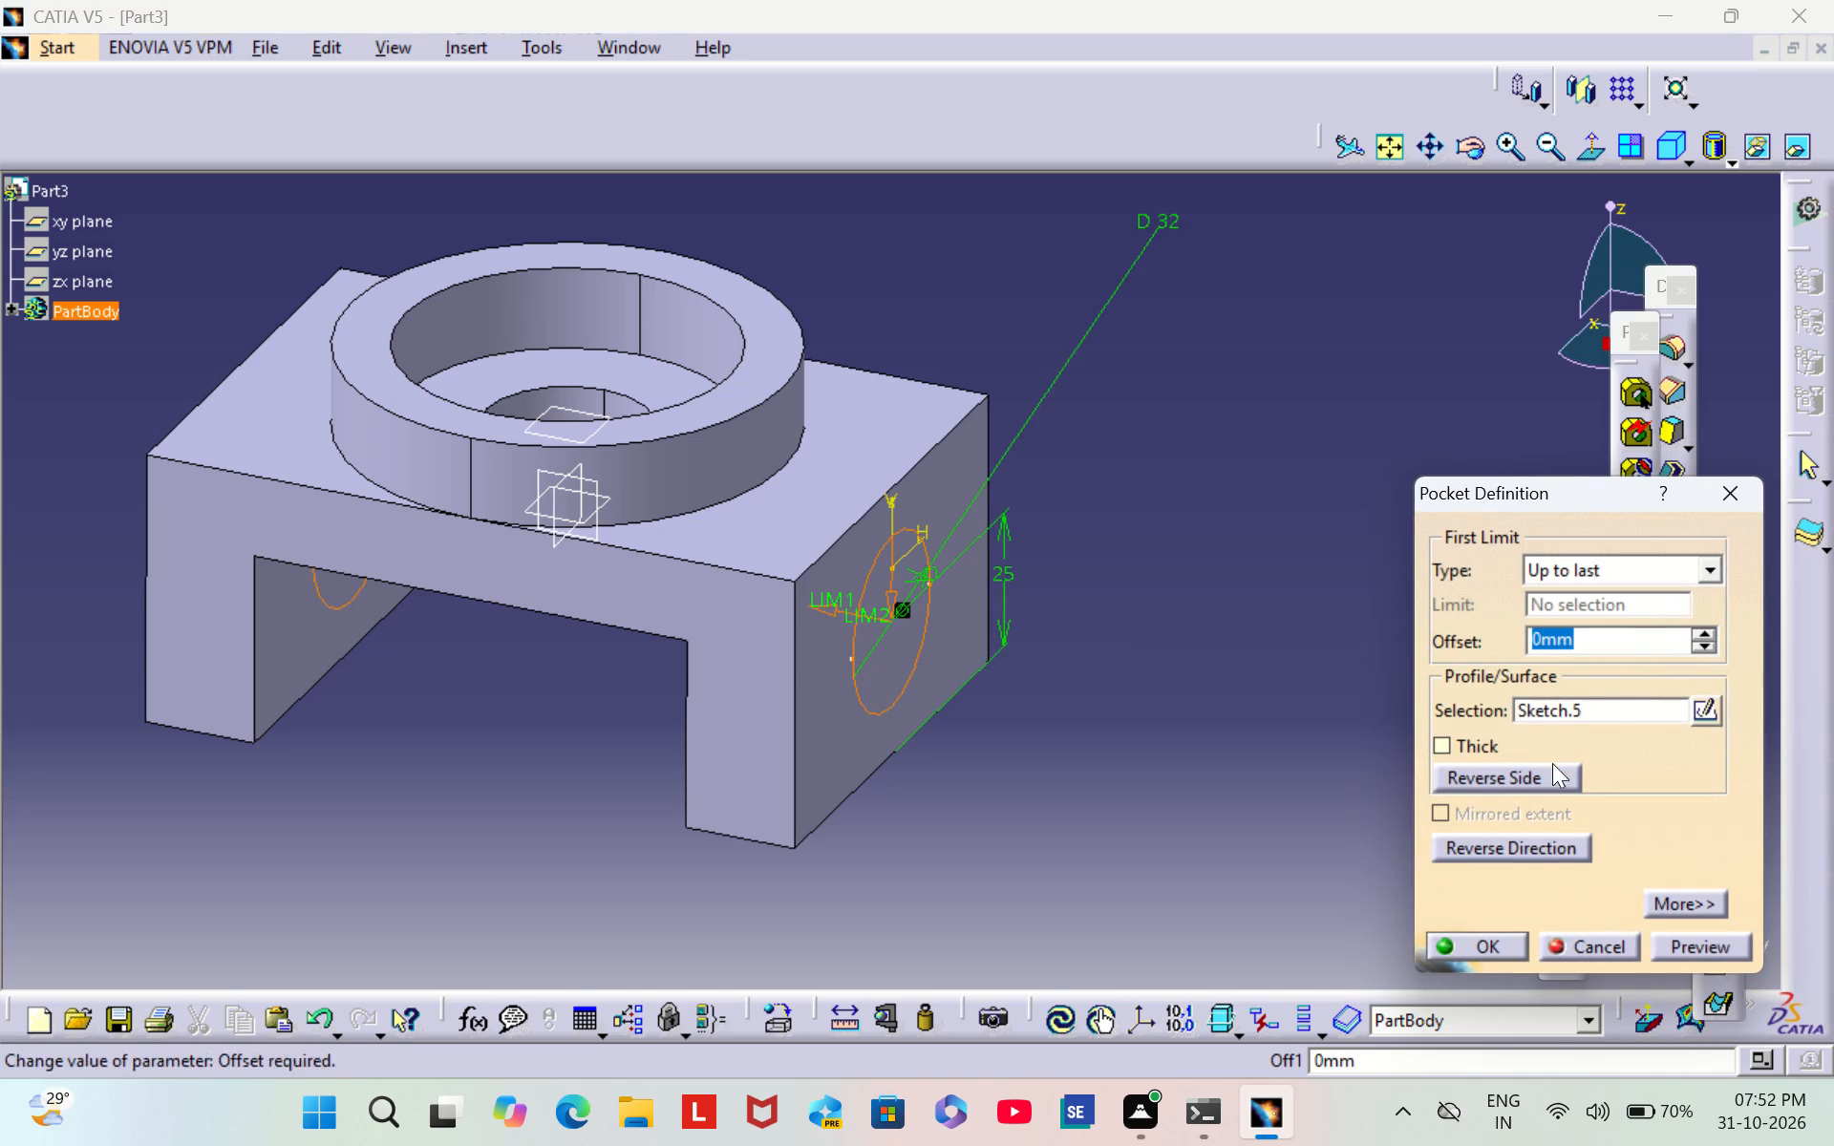
{"action": "left_click", "coordinate": [1502, 948]}
{"action": "left_click", "coordinate": [1241, 703]}
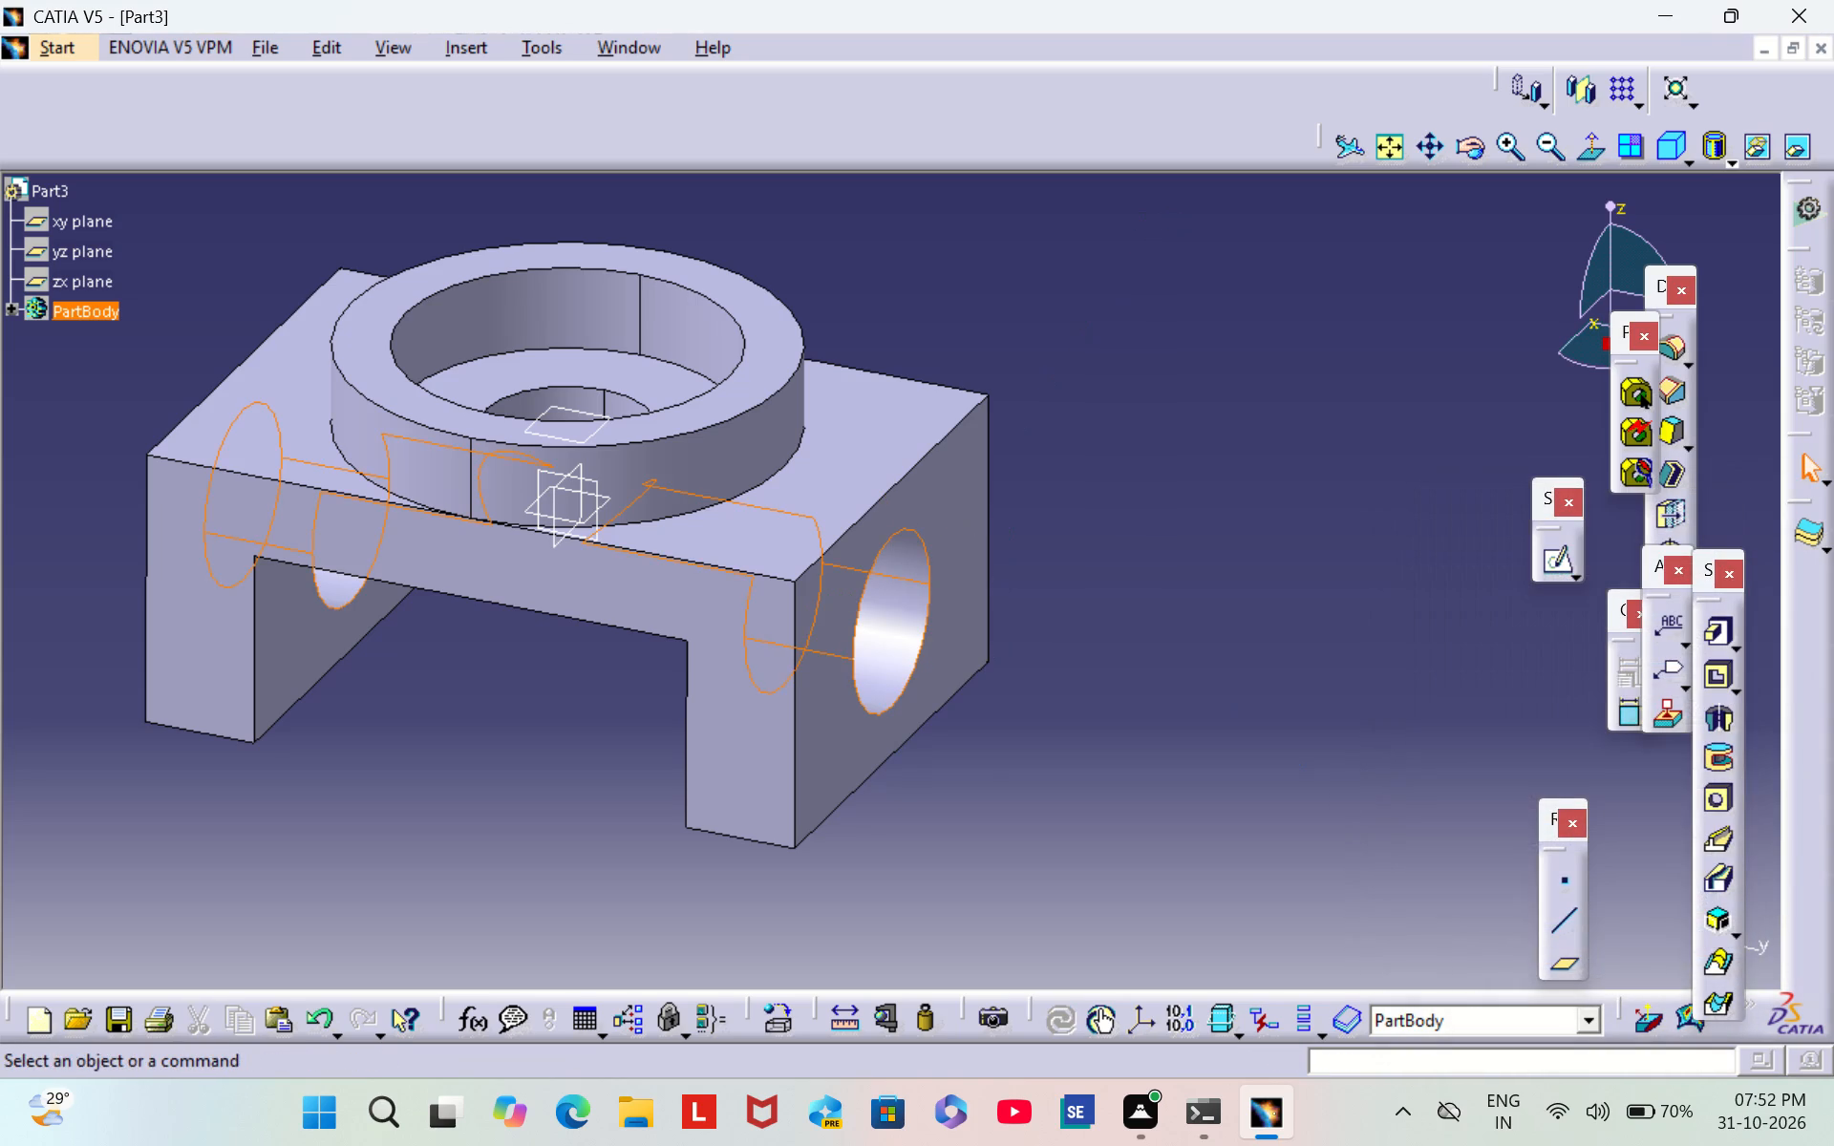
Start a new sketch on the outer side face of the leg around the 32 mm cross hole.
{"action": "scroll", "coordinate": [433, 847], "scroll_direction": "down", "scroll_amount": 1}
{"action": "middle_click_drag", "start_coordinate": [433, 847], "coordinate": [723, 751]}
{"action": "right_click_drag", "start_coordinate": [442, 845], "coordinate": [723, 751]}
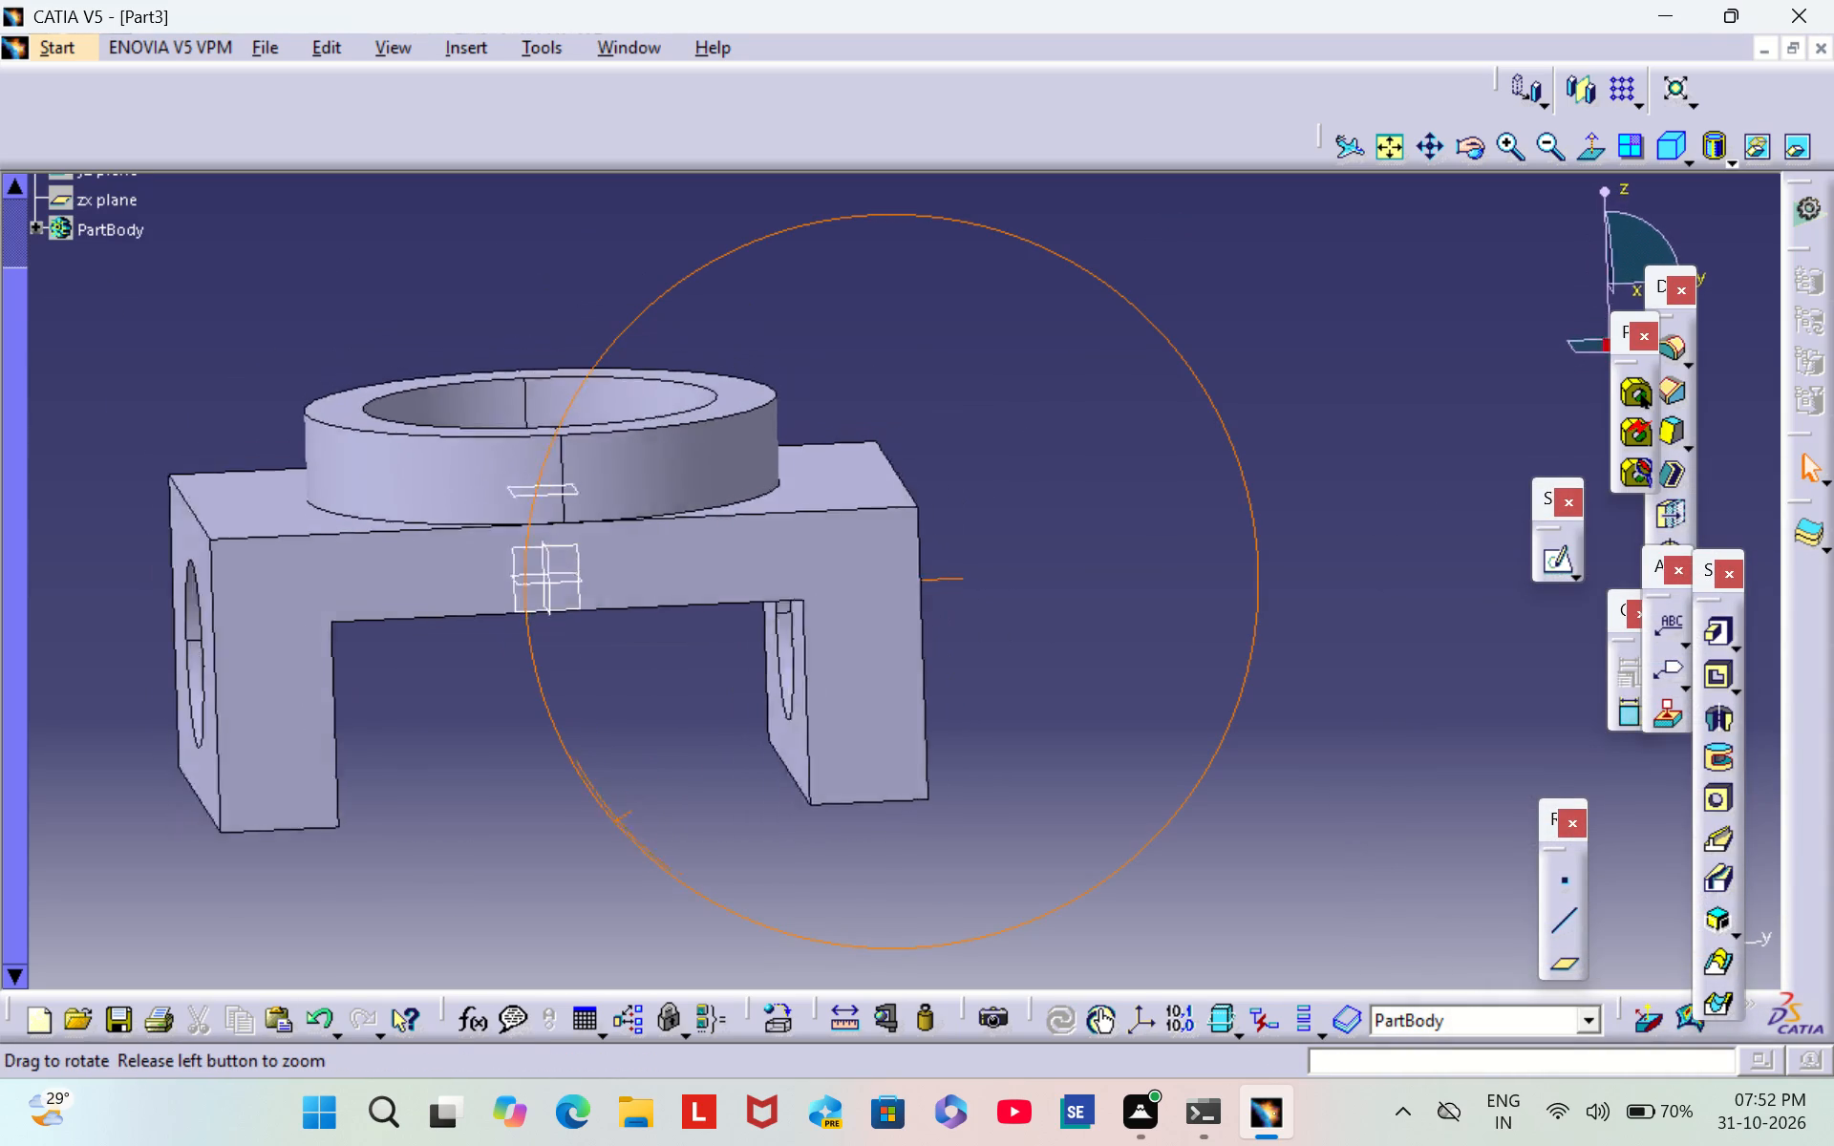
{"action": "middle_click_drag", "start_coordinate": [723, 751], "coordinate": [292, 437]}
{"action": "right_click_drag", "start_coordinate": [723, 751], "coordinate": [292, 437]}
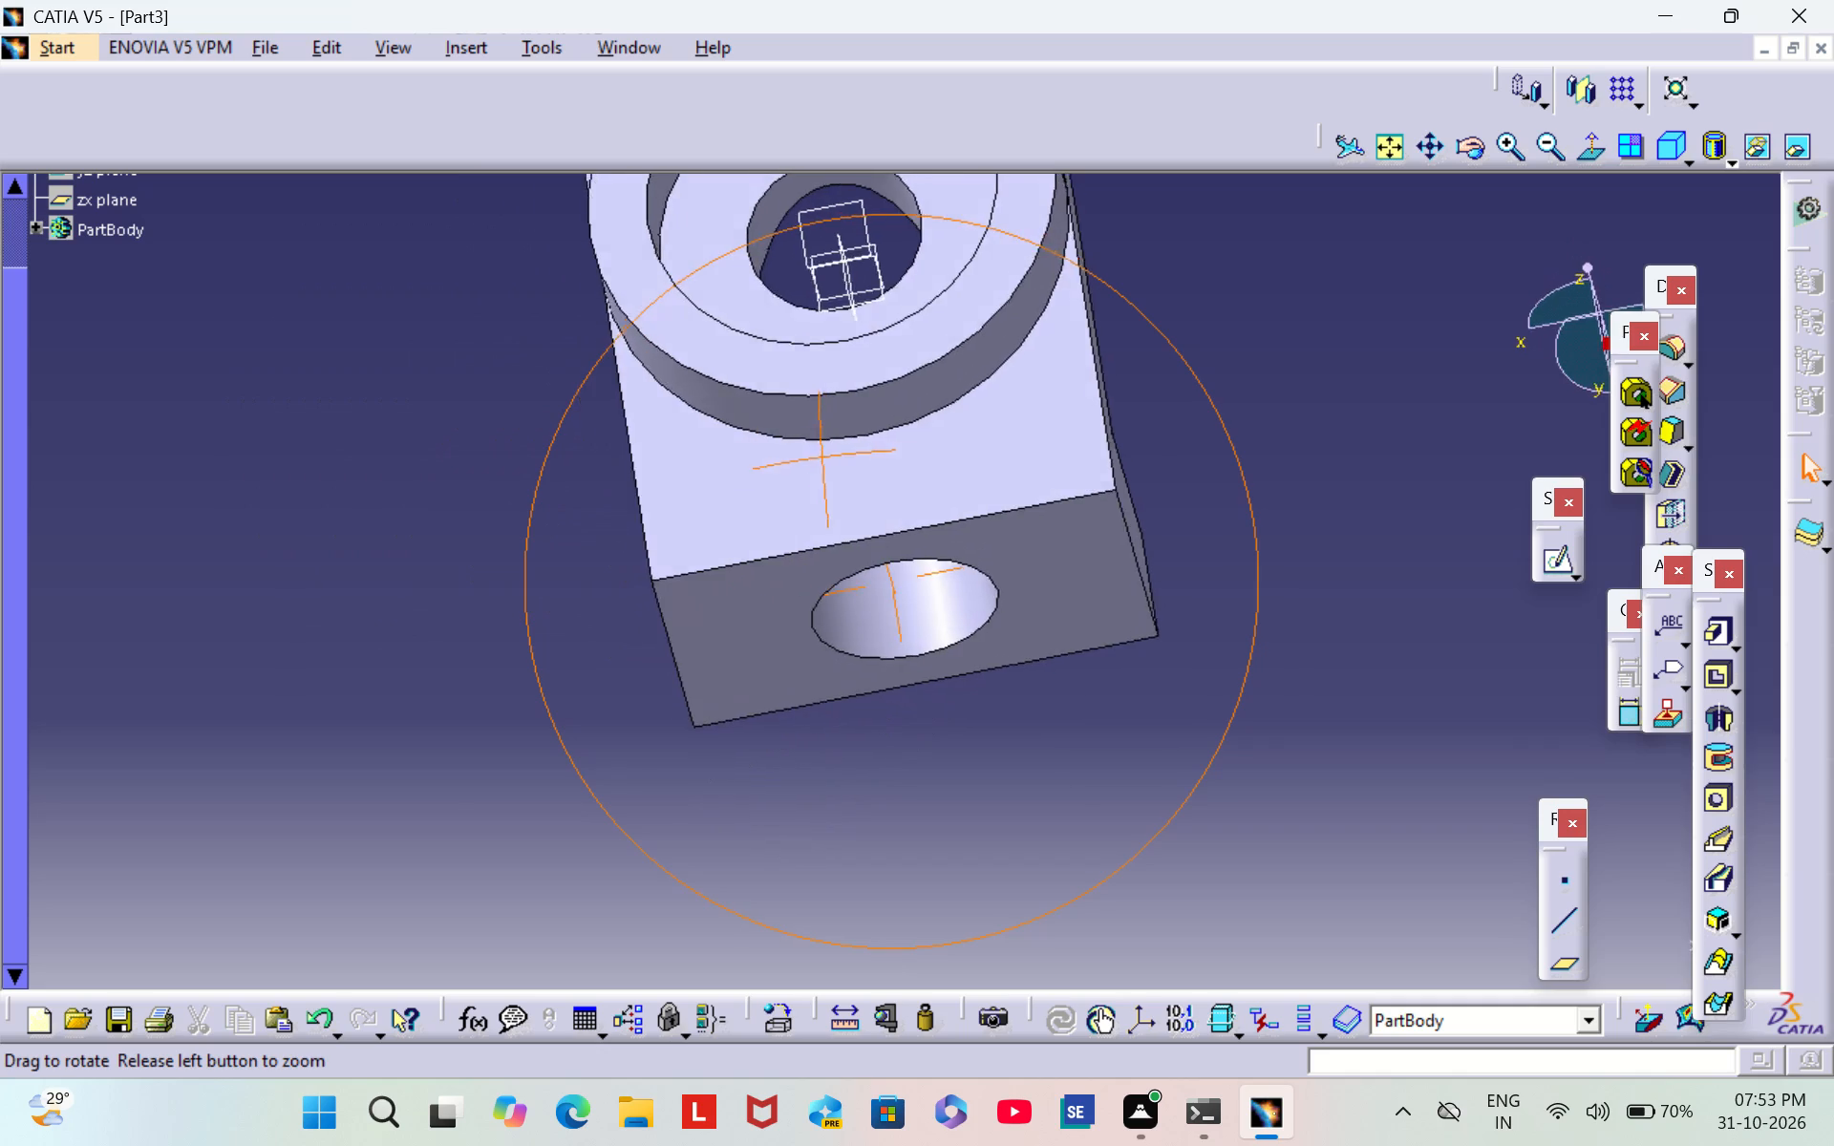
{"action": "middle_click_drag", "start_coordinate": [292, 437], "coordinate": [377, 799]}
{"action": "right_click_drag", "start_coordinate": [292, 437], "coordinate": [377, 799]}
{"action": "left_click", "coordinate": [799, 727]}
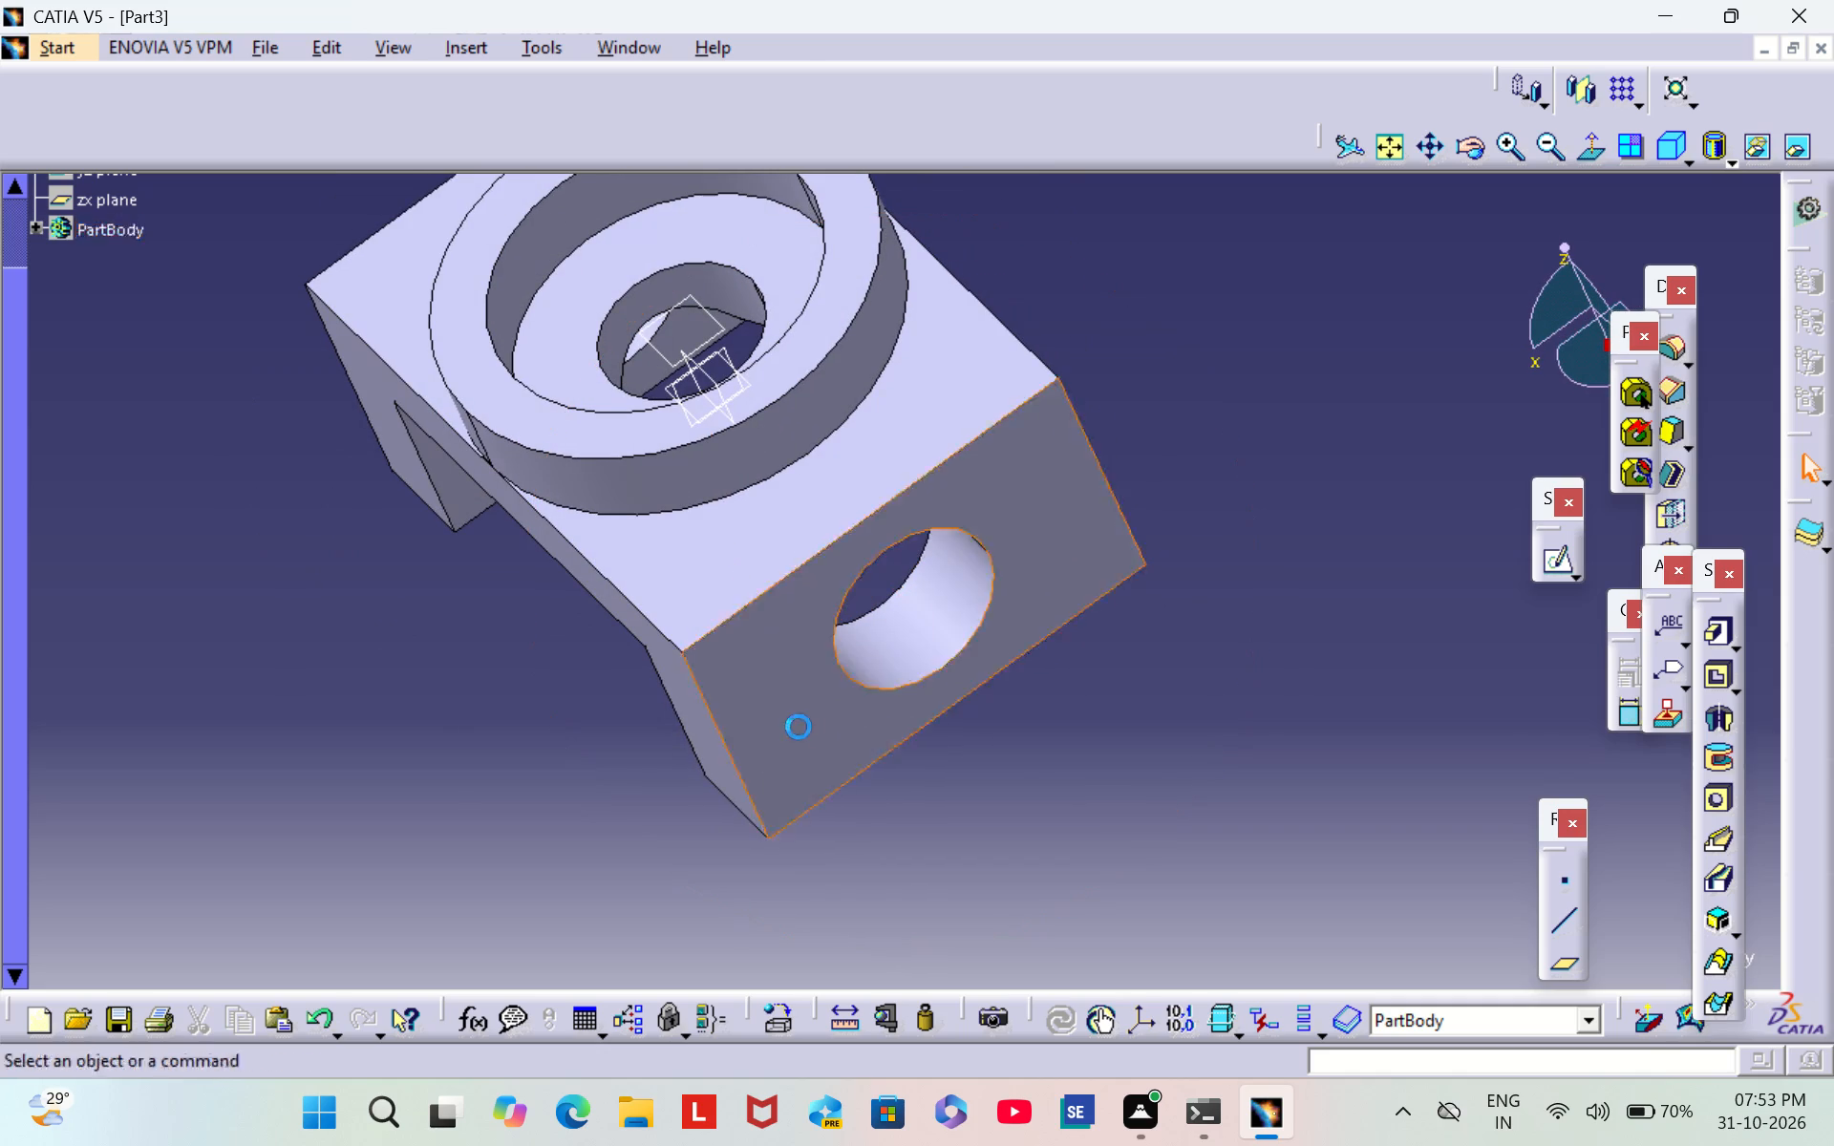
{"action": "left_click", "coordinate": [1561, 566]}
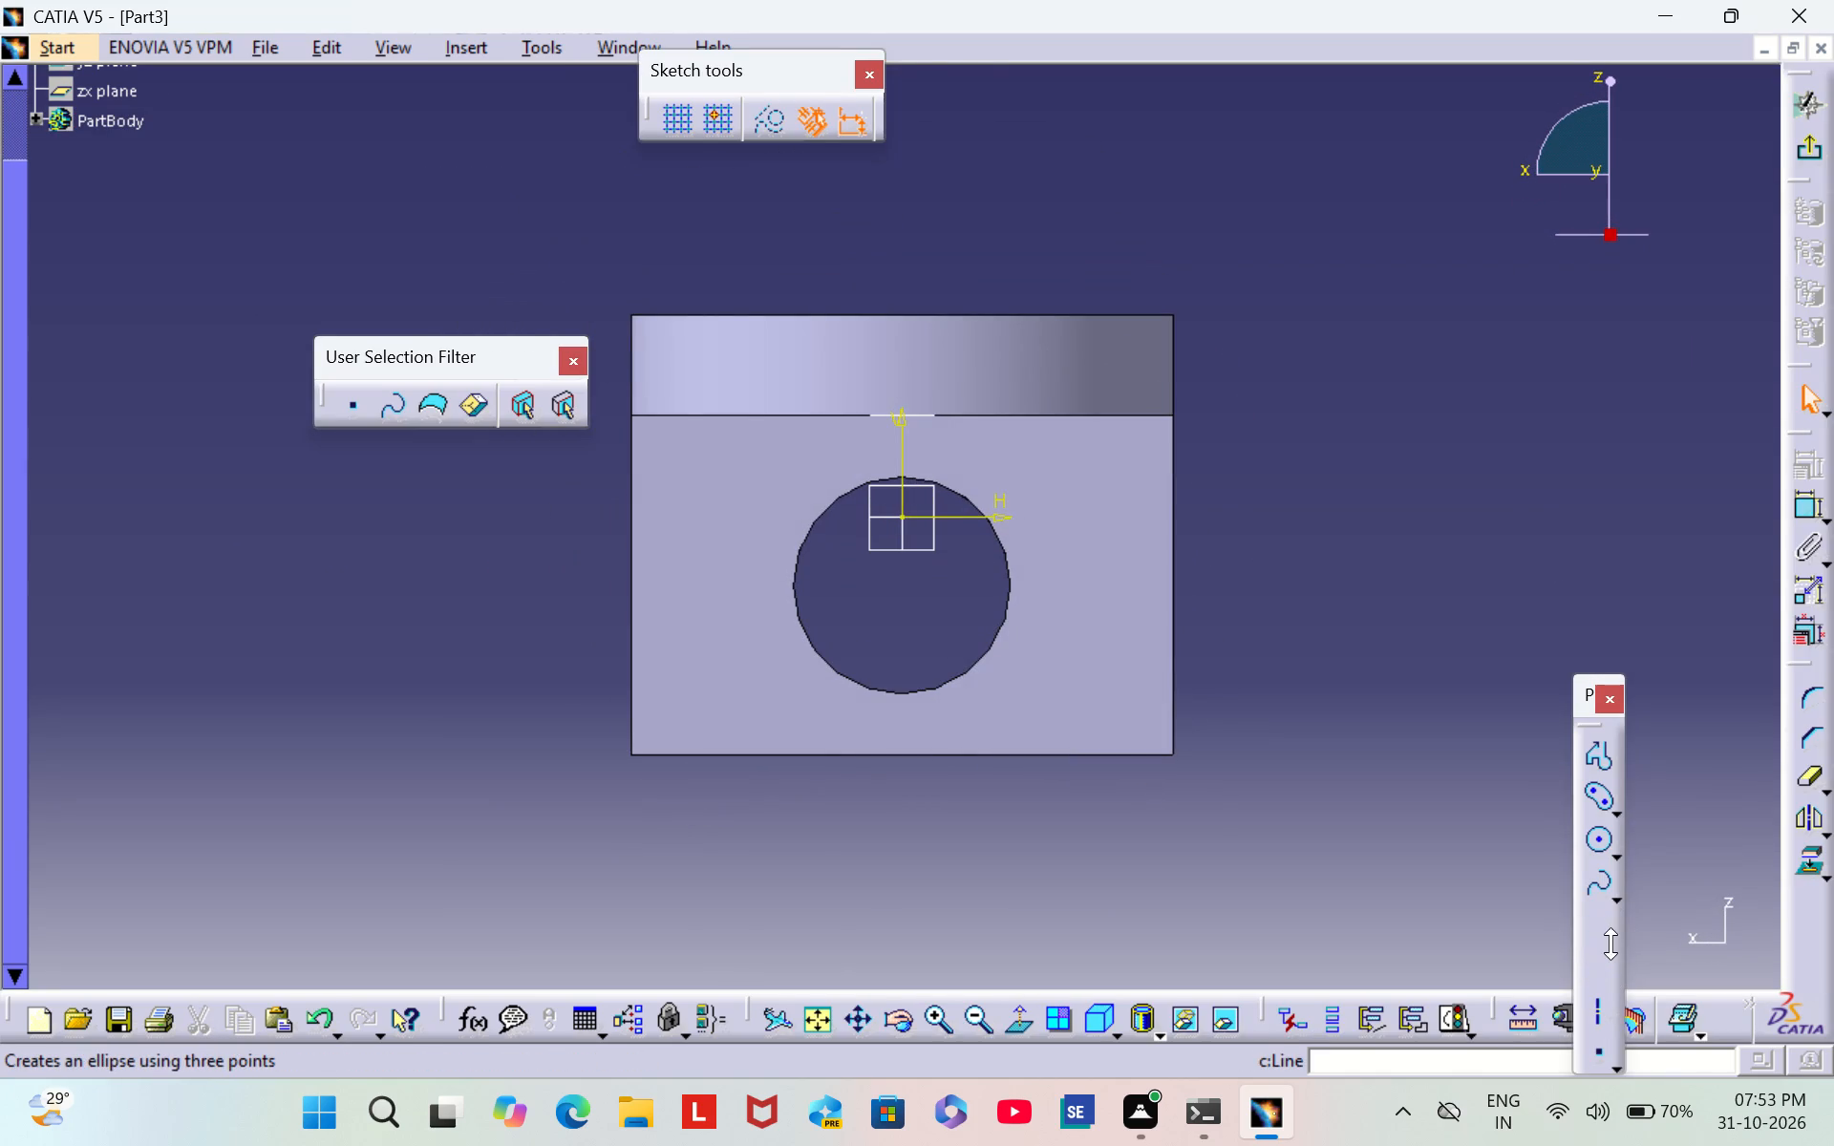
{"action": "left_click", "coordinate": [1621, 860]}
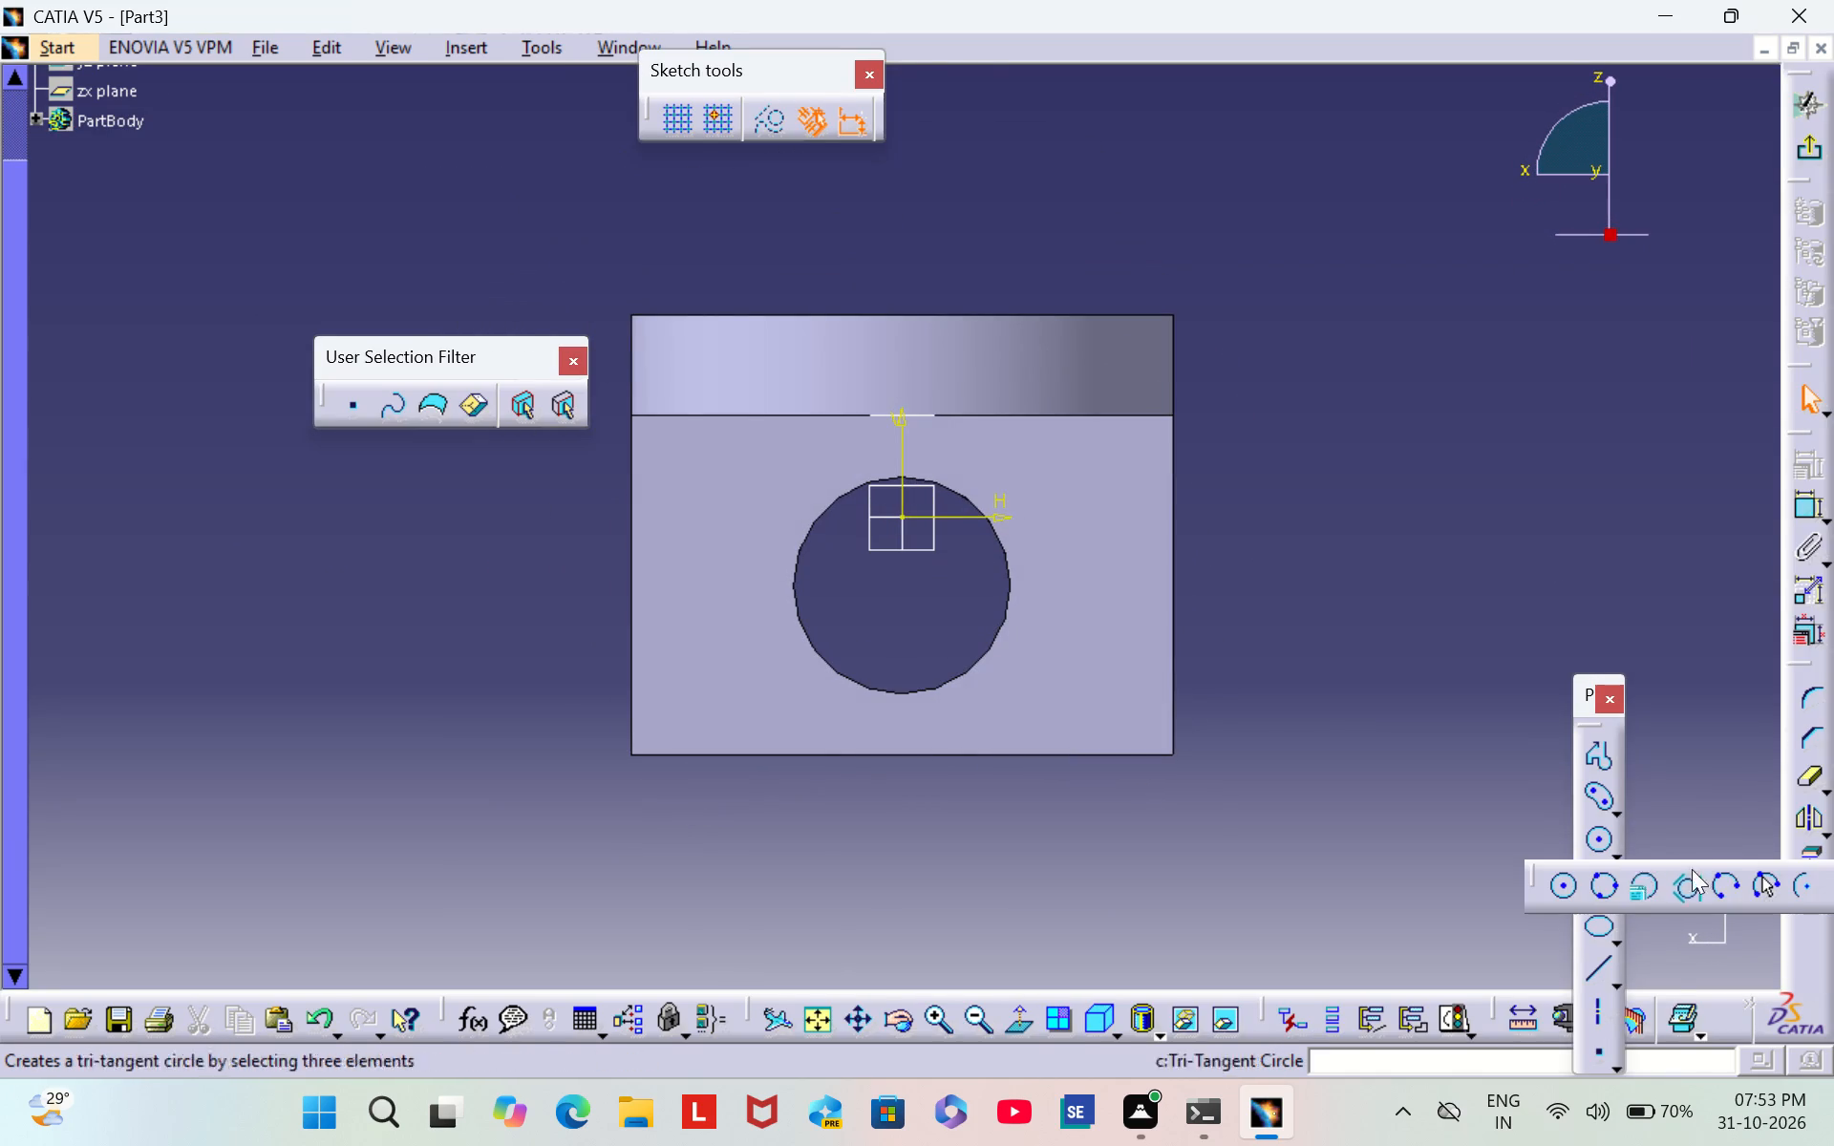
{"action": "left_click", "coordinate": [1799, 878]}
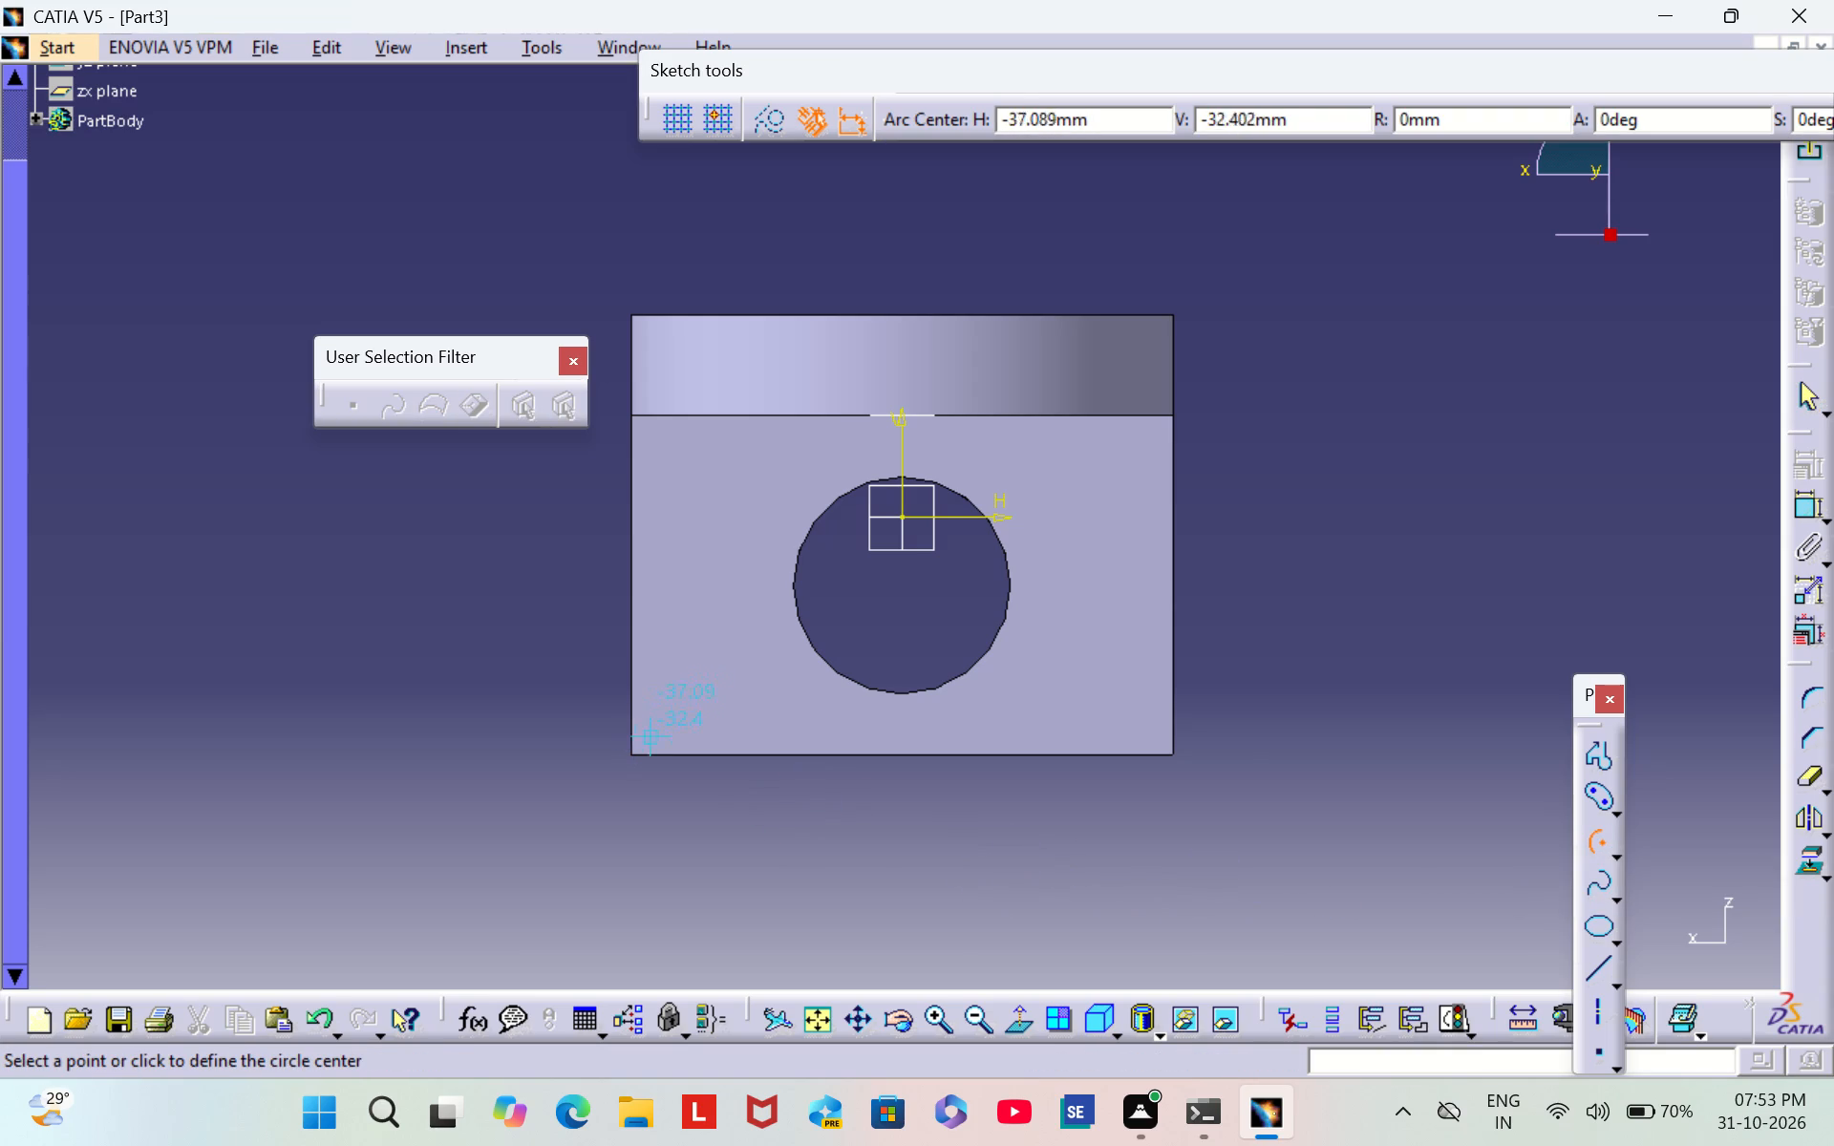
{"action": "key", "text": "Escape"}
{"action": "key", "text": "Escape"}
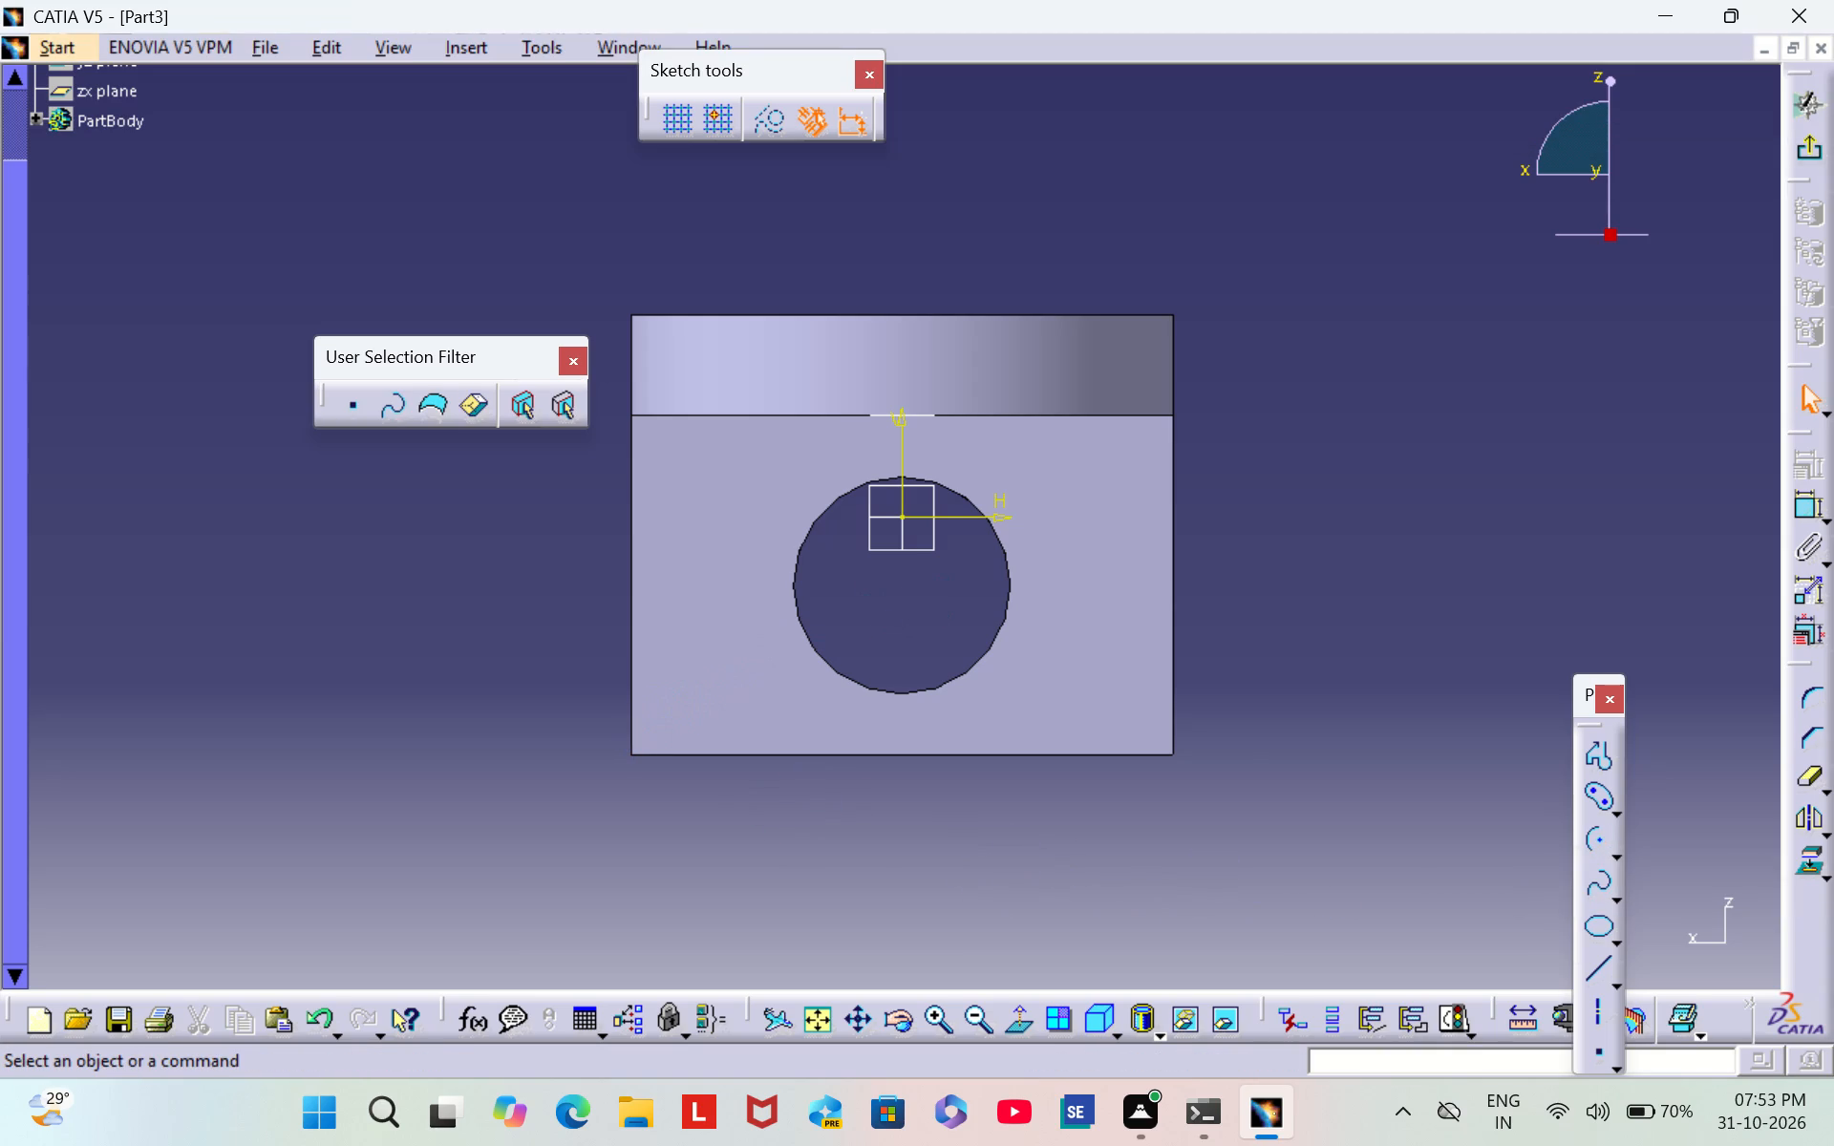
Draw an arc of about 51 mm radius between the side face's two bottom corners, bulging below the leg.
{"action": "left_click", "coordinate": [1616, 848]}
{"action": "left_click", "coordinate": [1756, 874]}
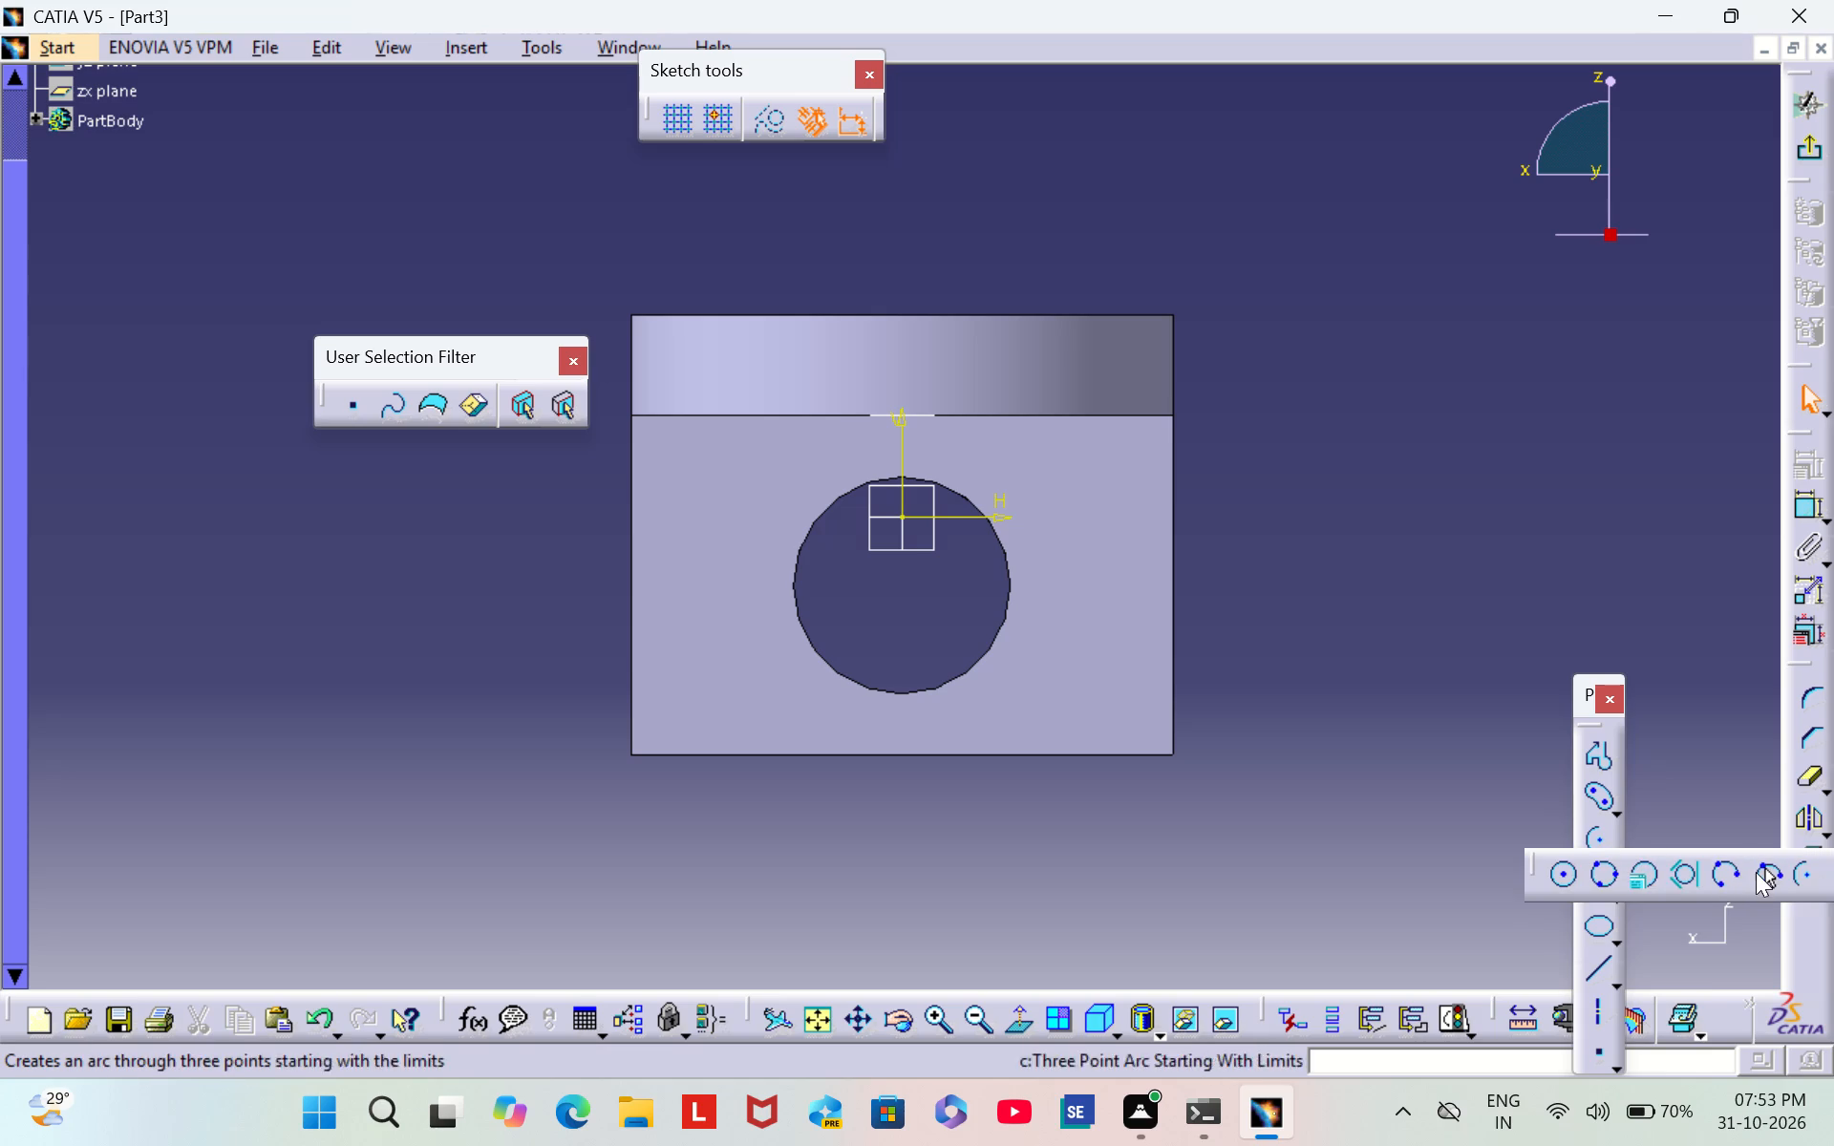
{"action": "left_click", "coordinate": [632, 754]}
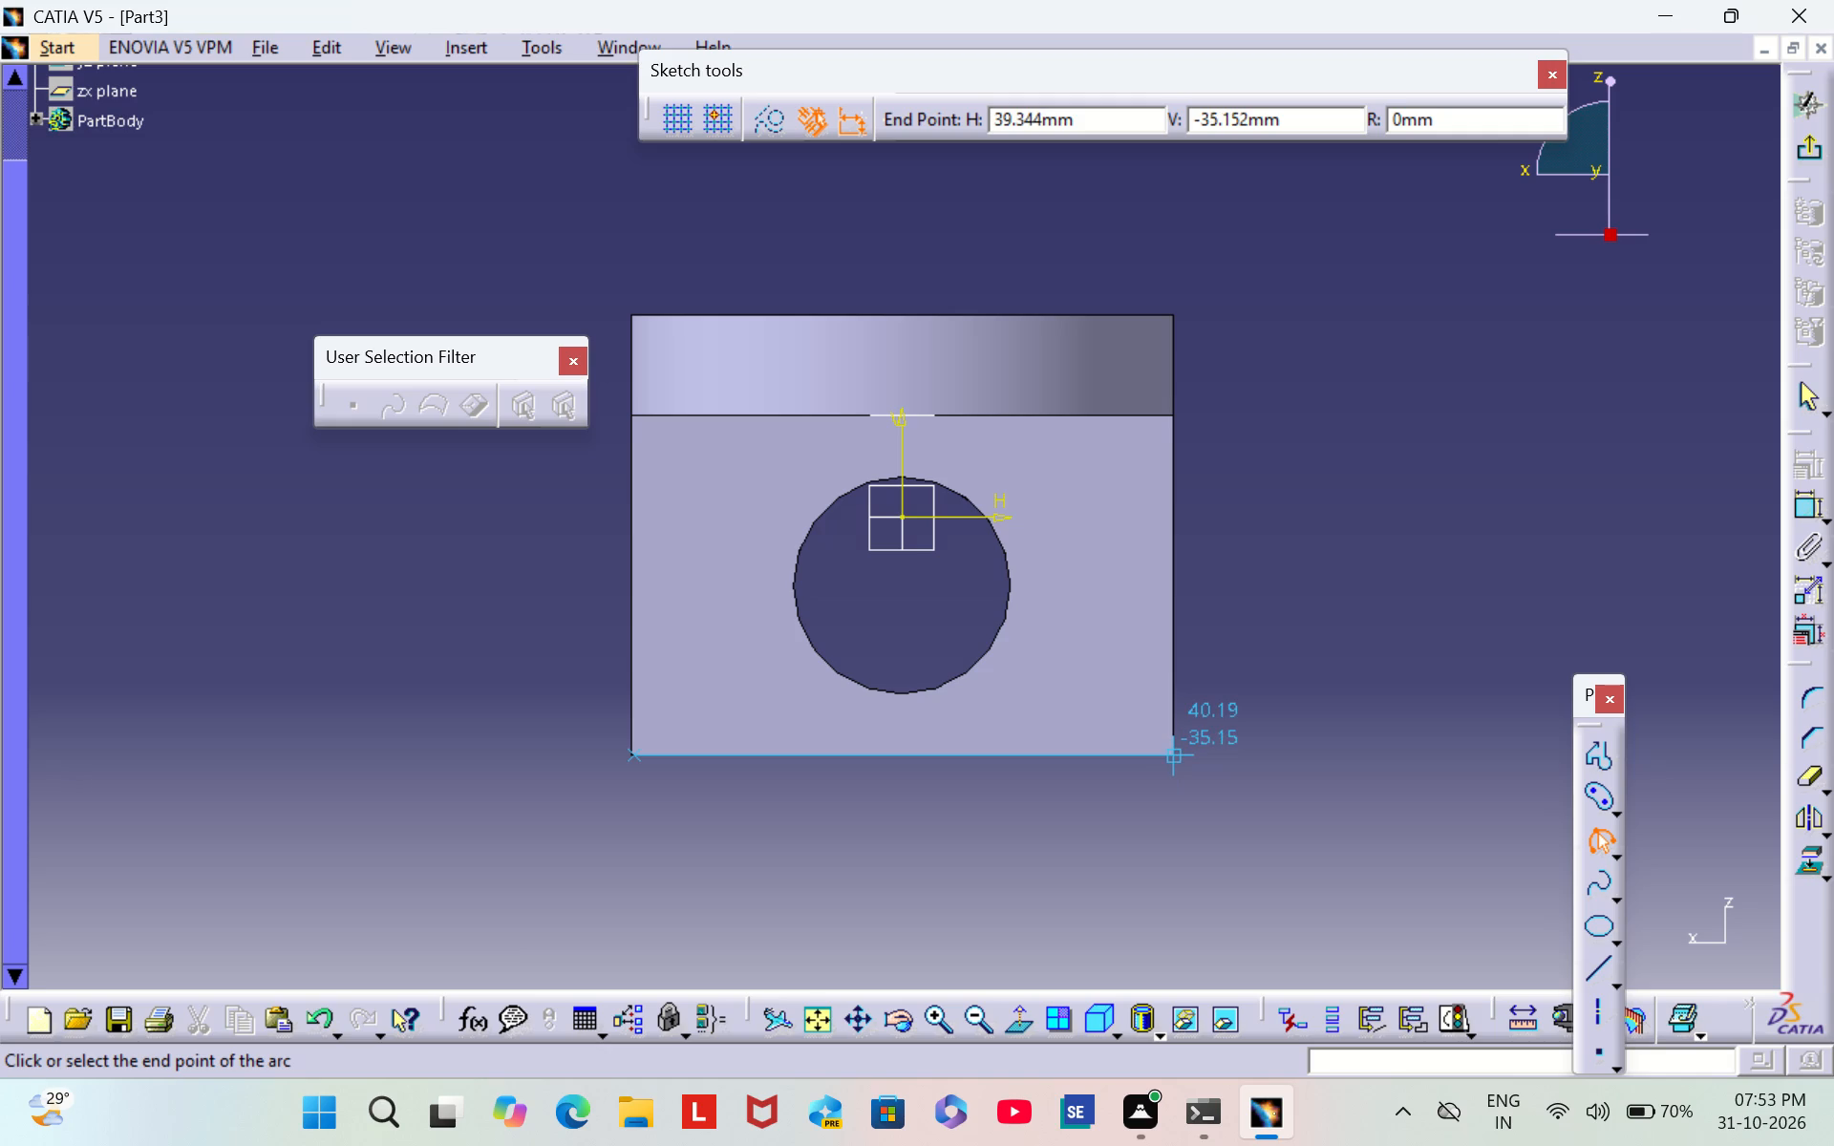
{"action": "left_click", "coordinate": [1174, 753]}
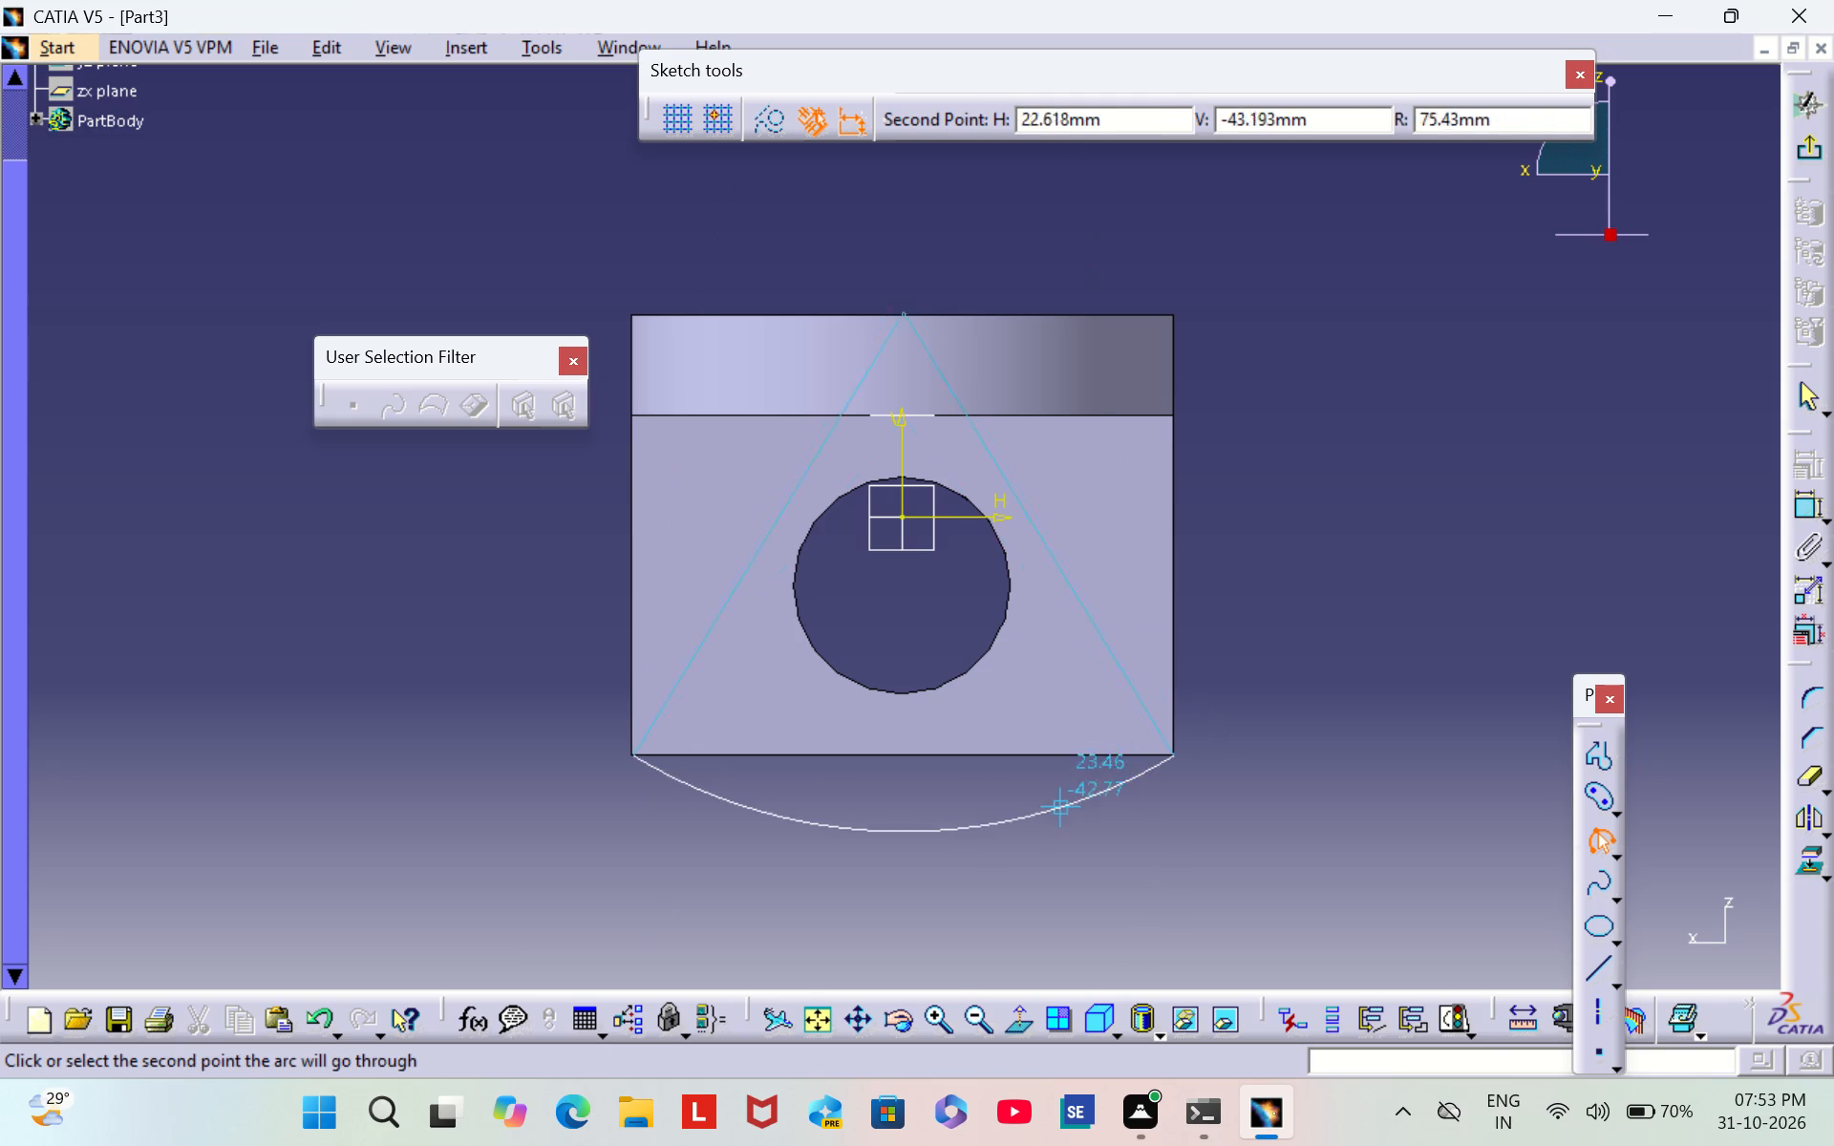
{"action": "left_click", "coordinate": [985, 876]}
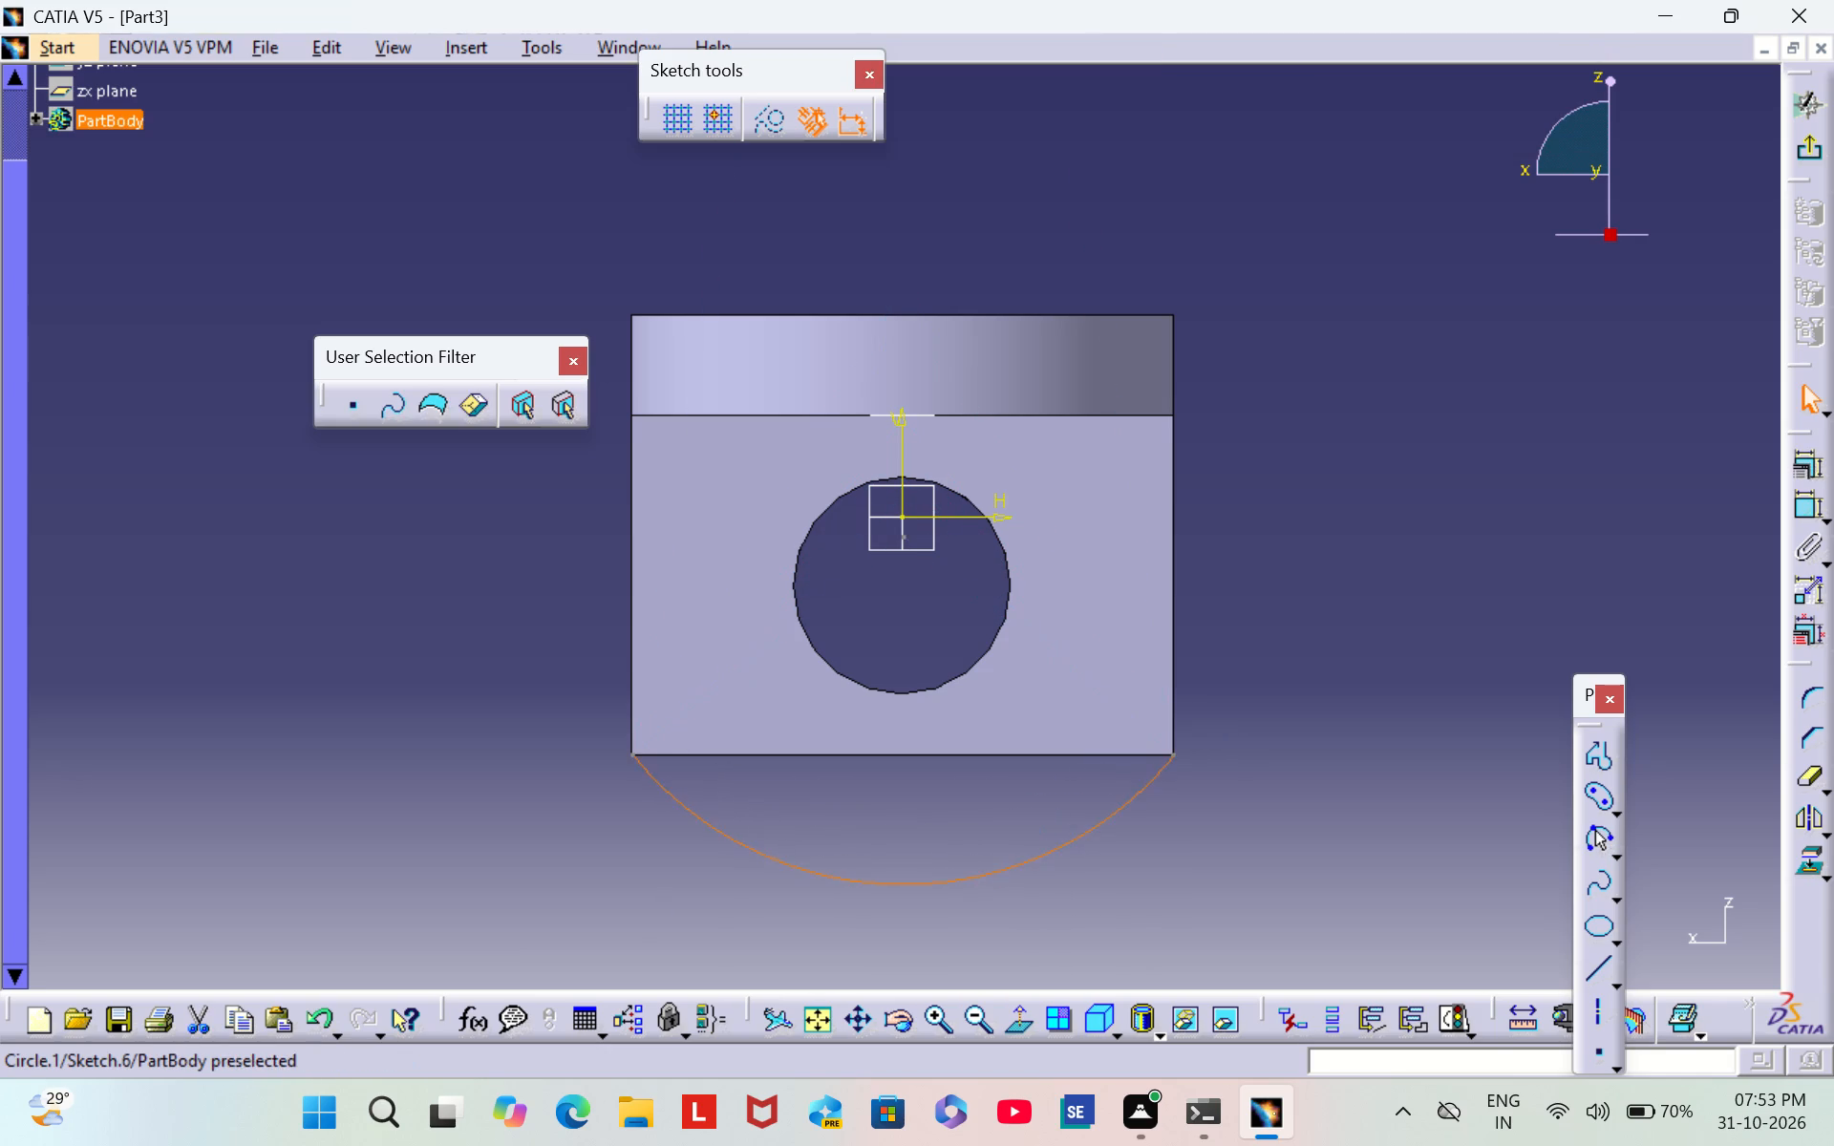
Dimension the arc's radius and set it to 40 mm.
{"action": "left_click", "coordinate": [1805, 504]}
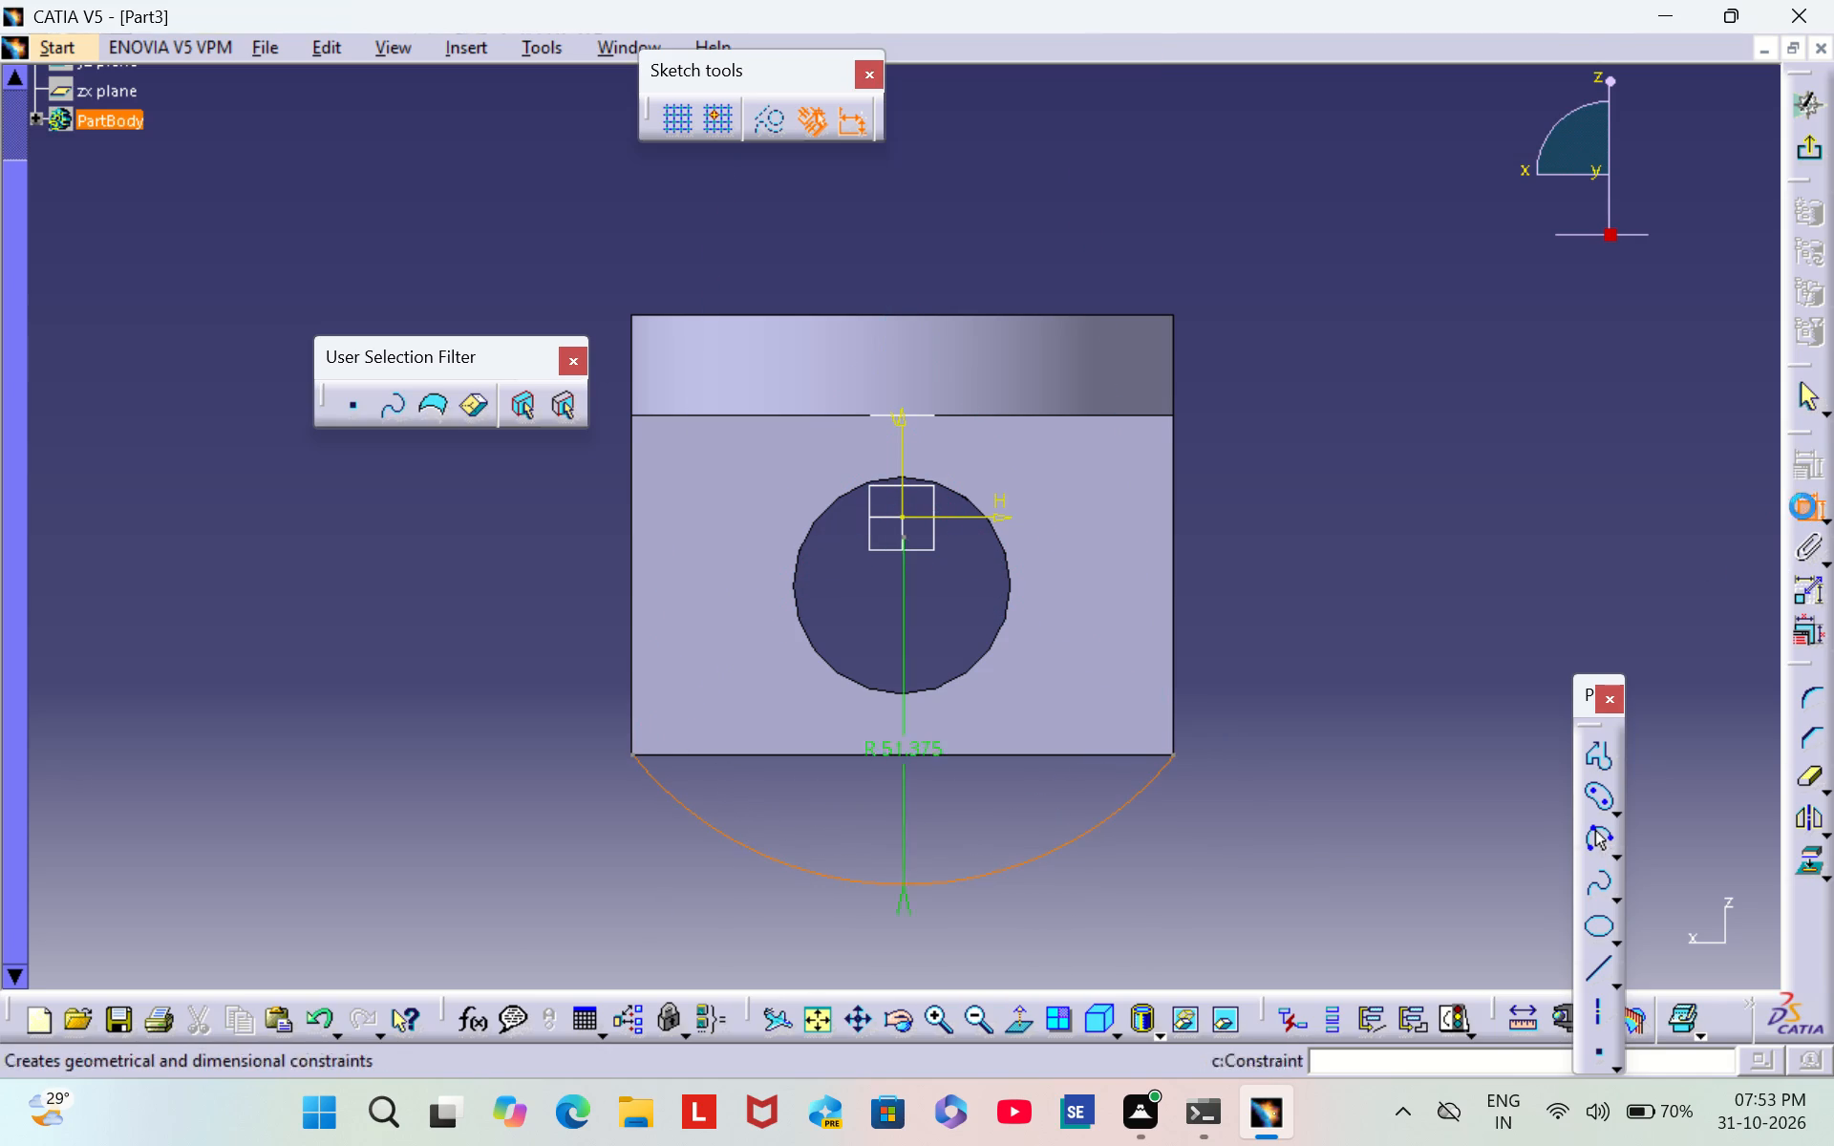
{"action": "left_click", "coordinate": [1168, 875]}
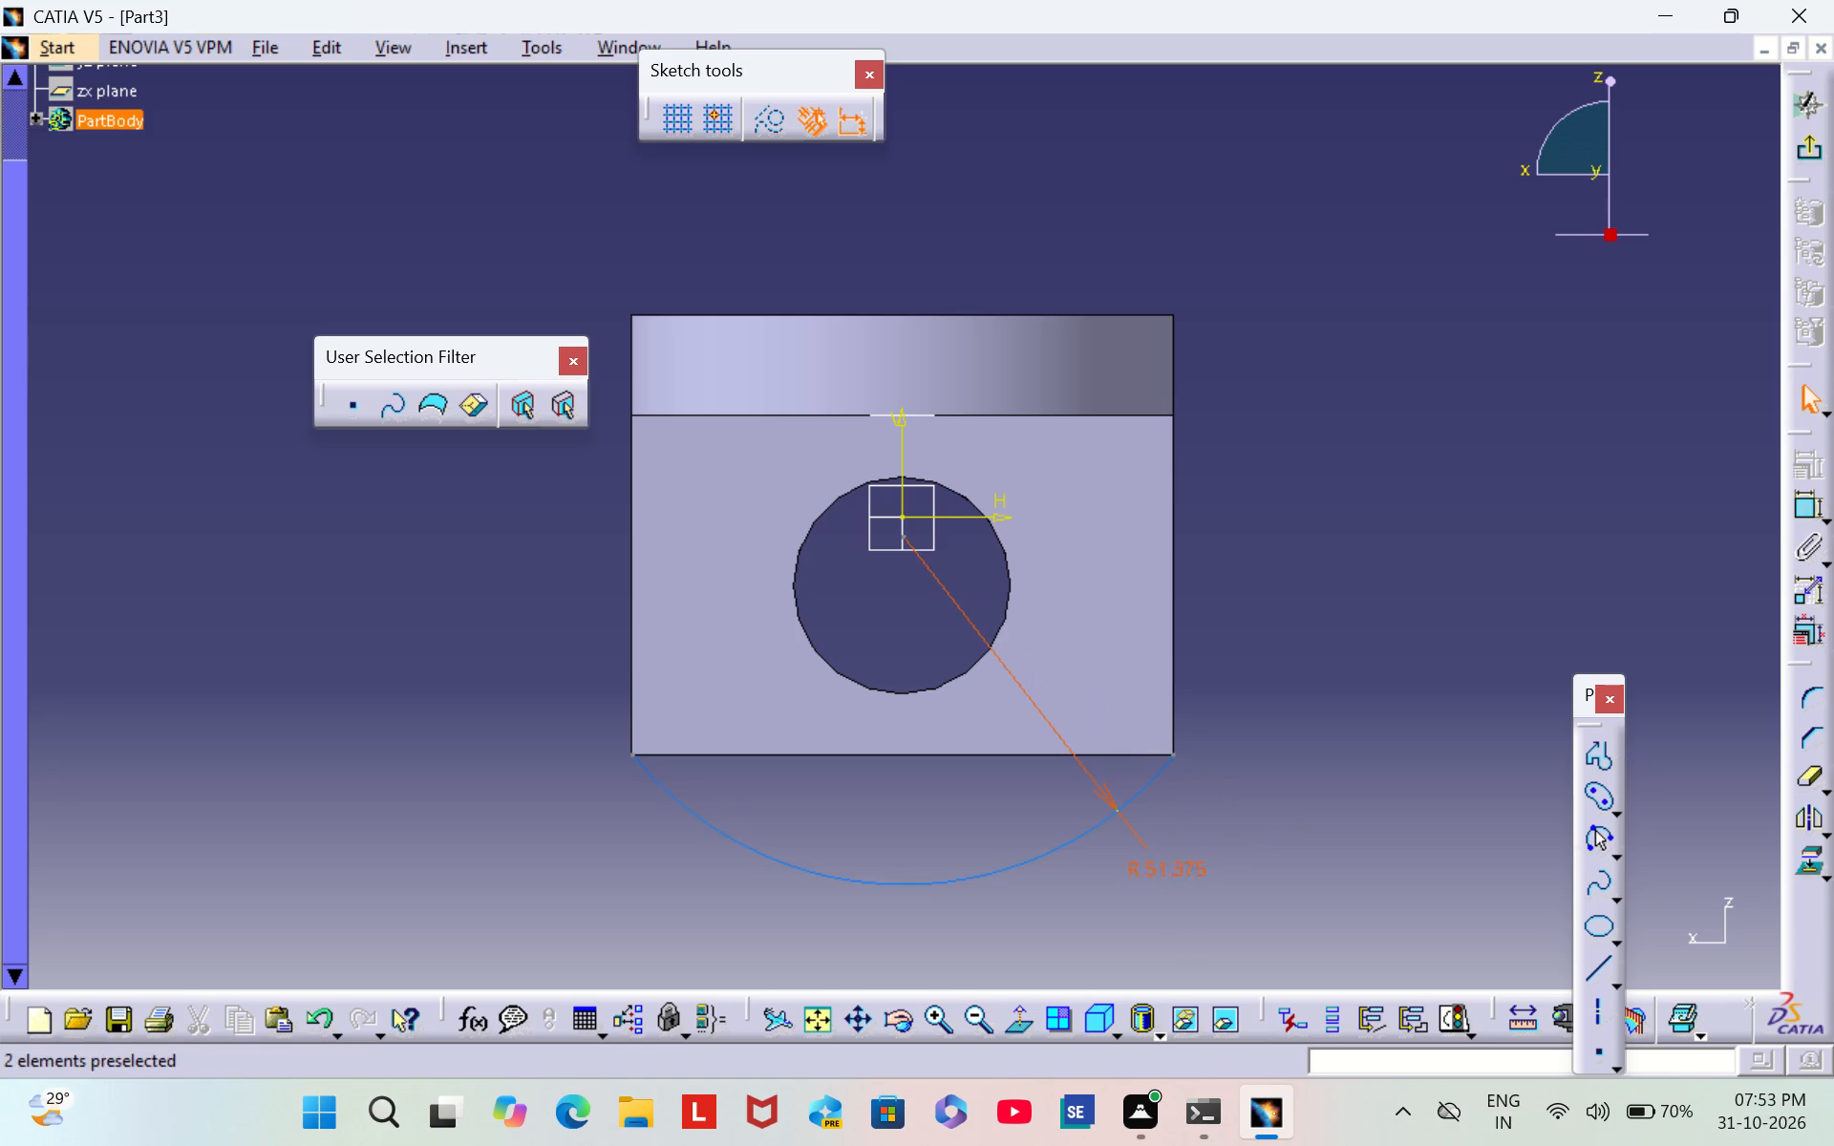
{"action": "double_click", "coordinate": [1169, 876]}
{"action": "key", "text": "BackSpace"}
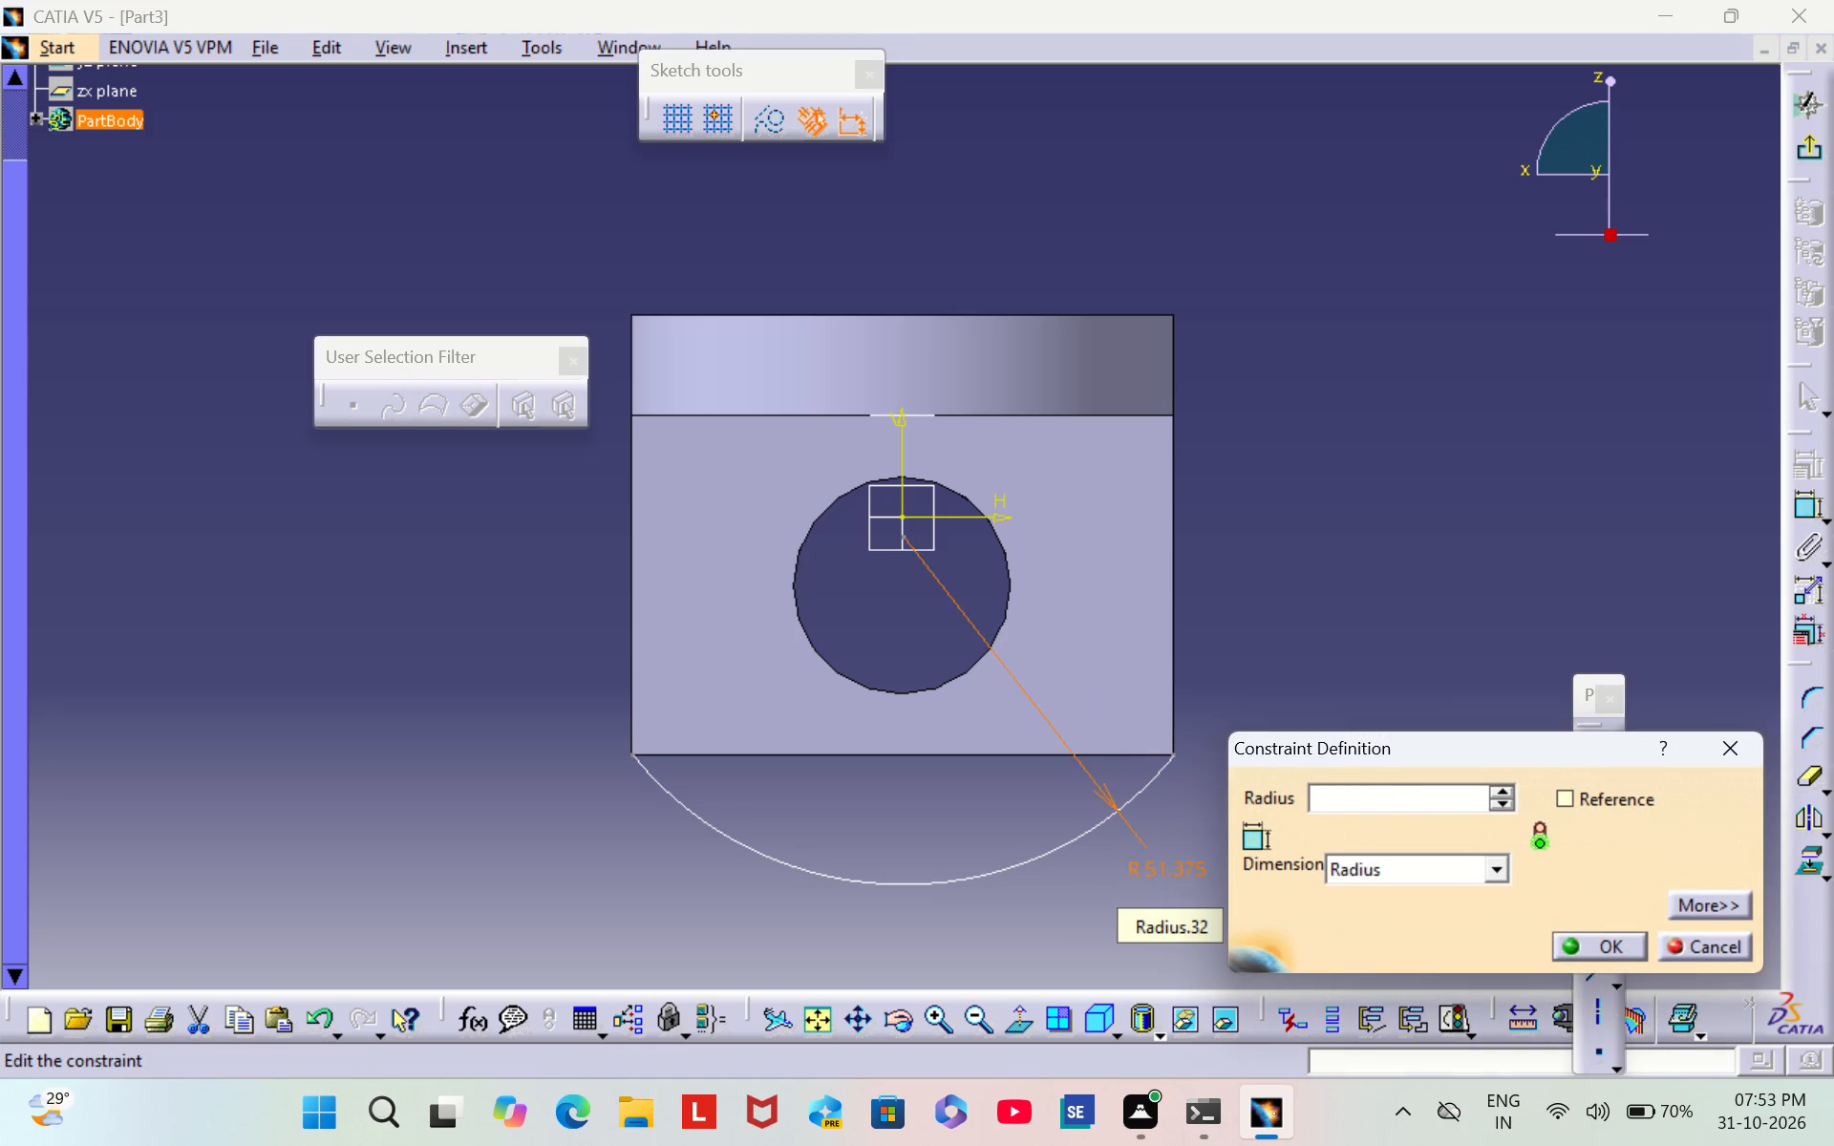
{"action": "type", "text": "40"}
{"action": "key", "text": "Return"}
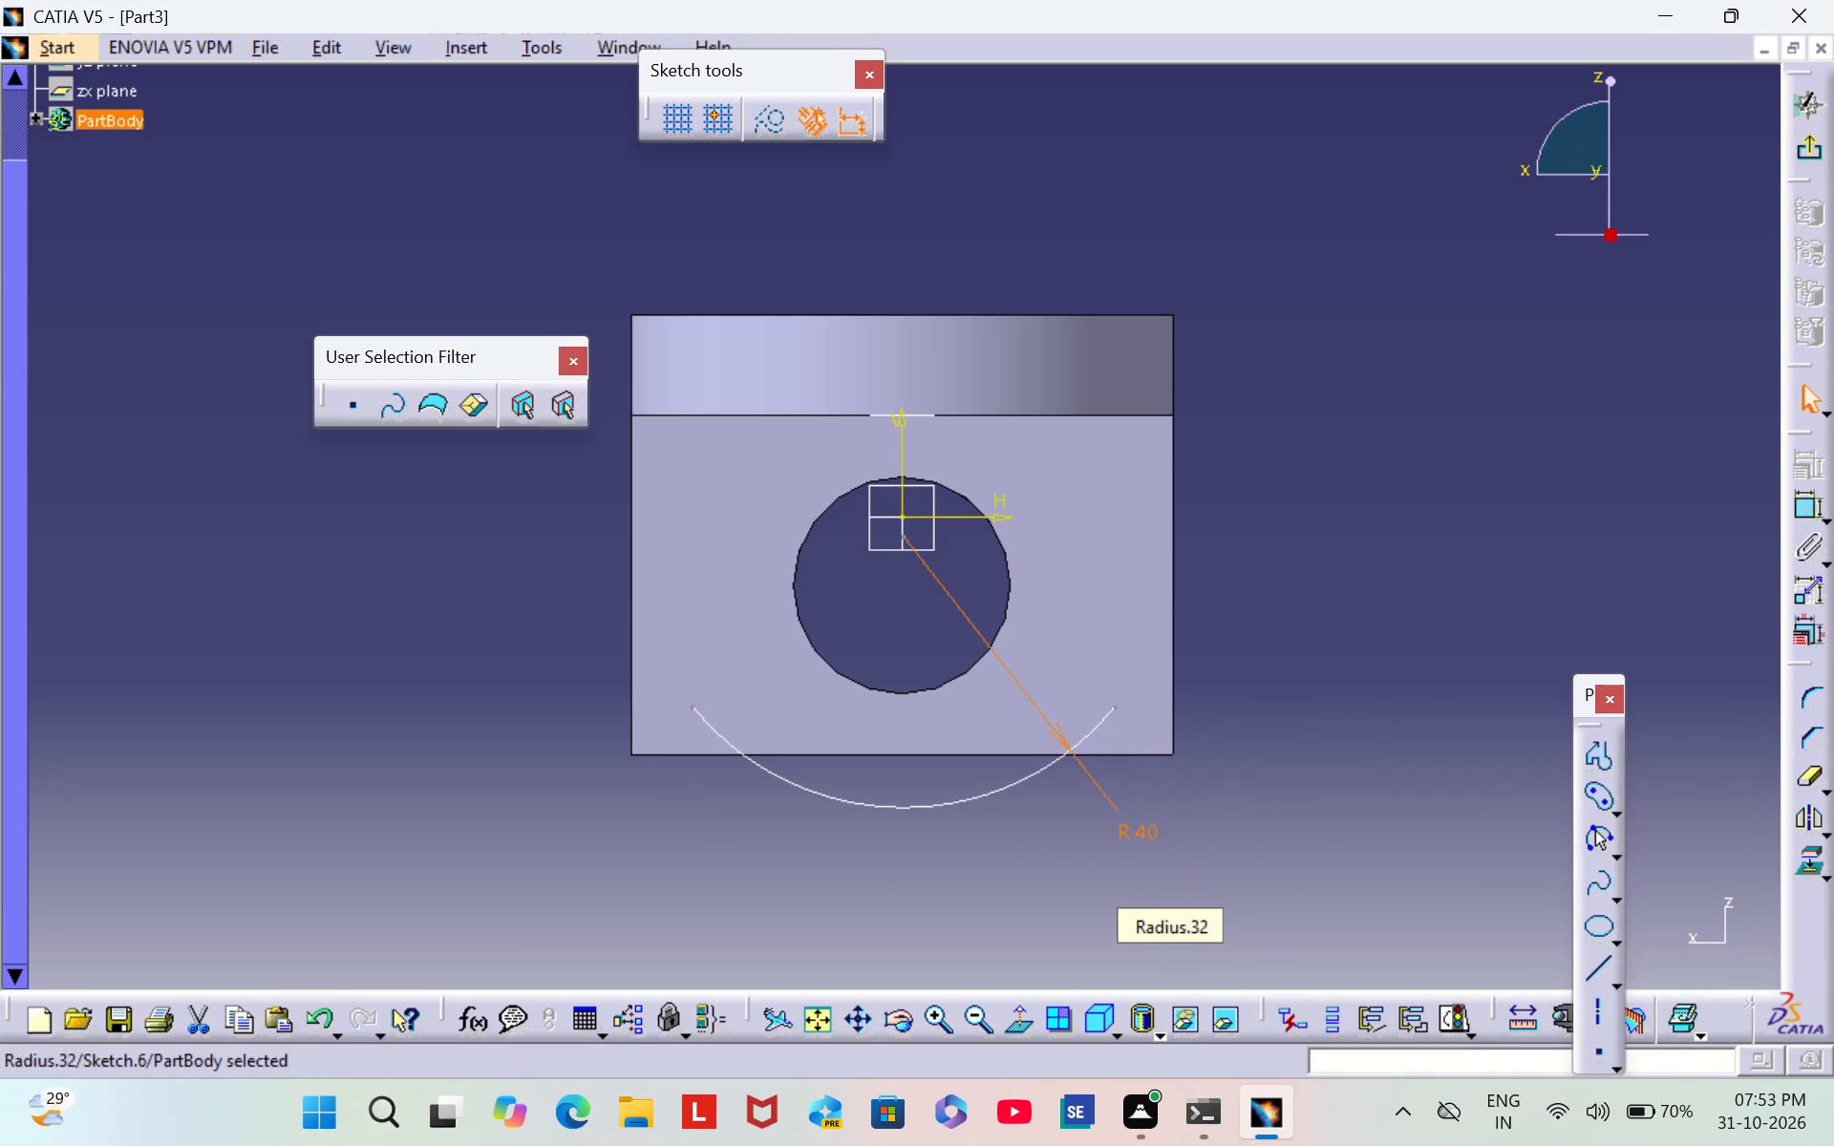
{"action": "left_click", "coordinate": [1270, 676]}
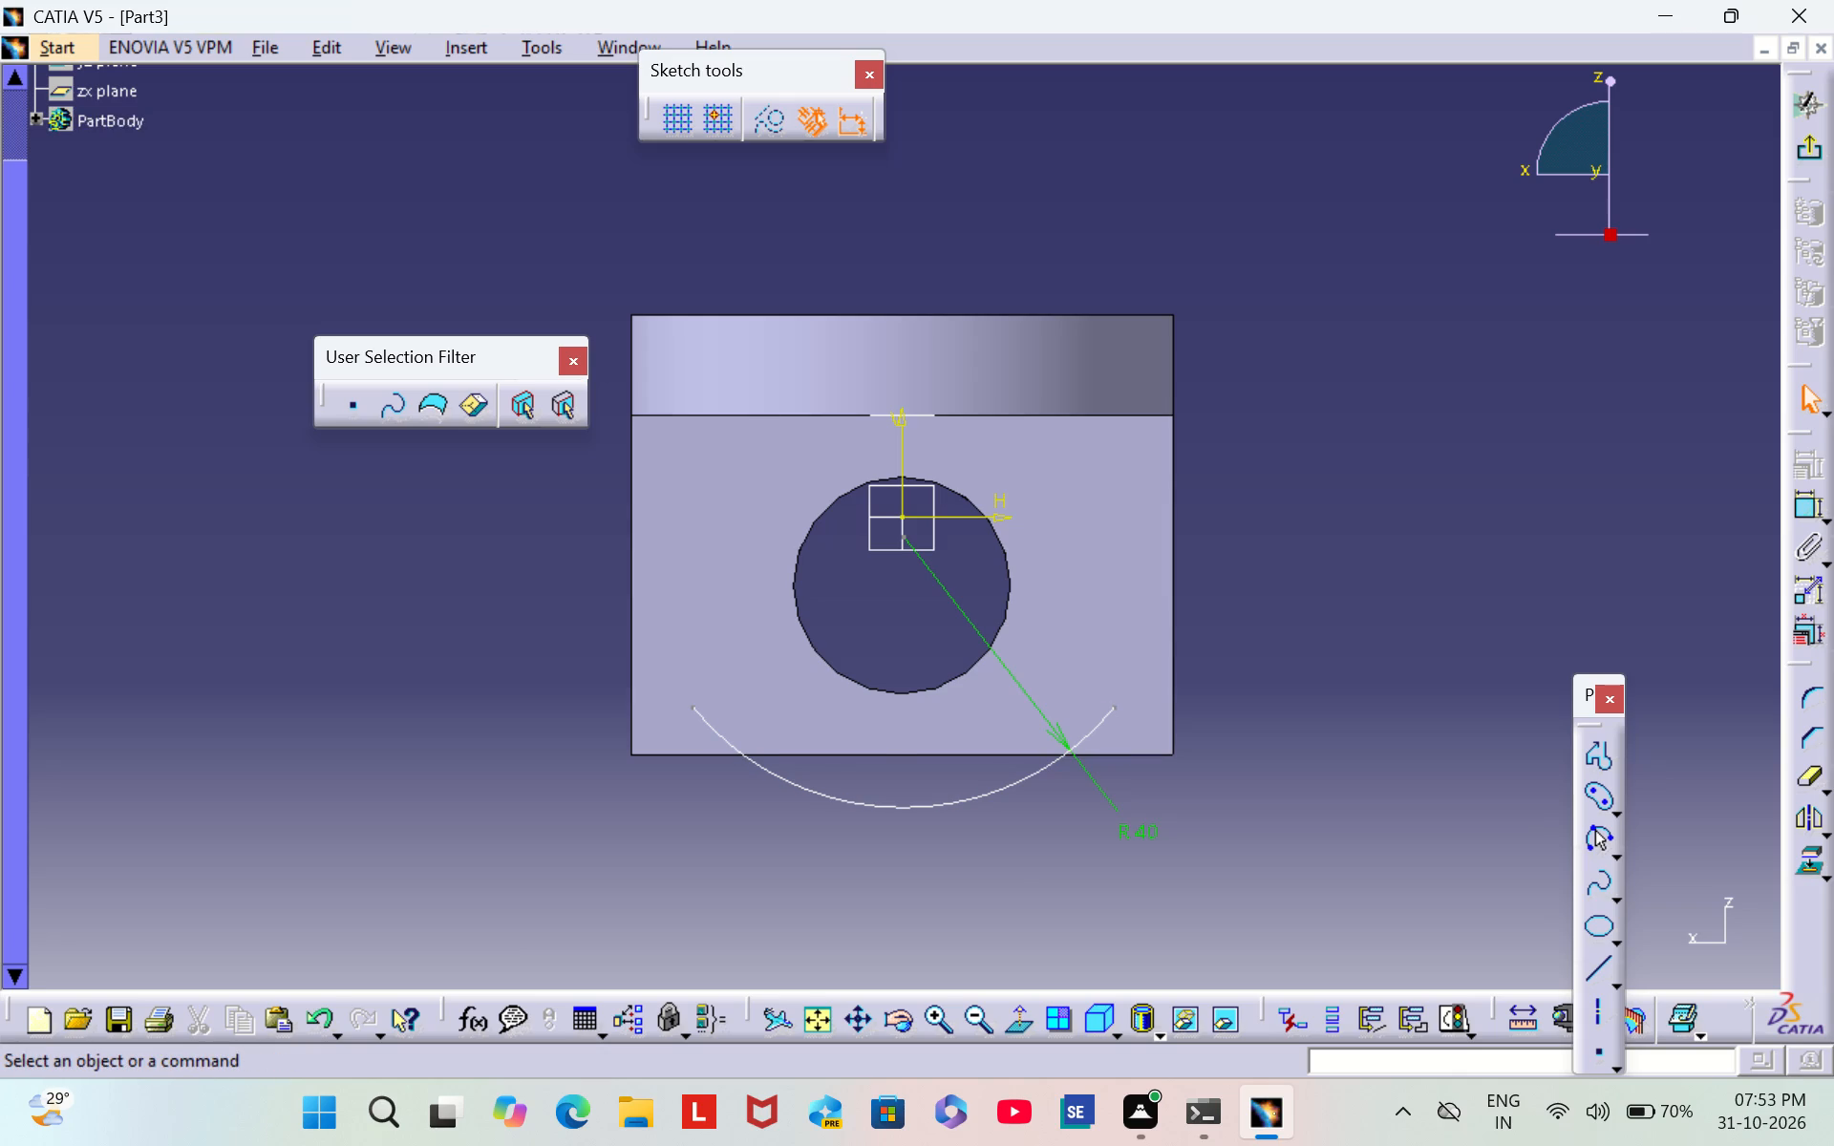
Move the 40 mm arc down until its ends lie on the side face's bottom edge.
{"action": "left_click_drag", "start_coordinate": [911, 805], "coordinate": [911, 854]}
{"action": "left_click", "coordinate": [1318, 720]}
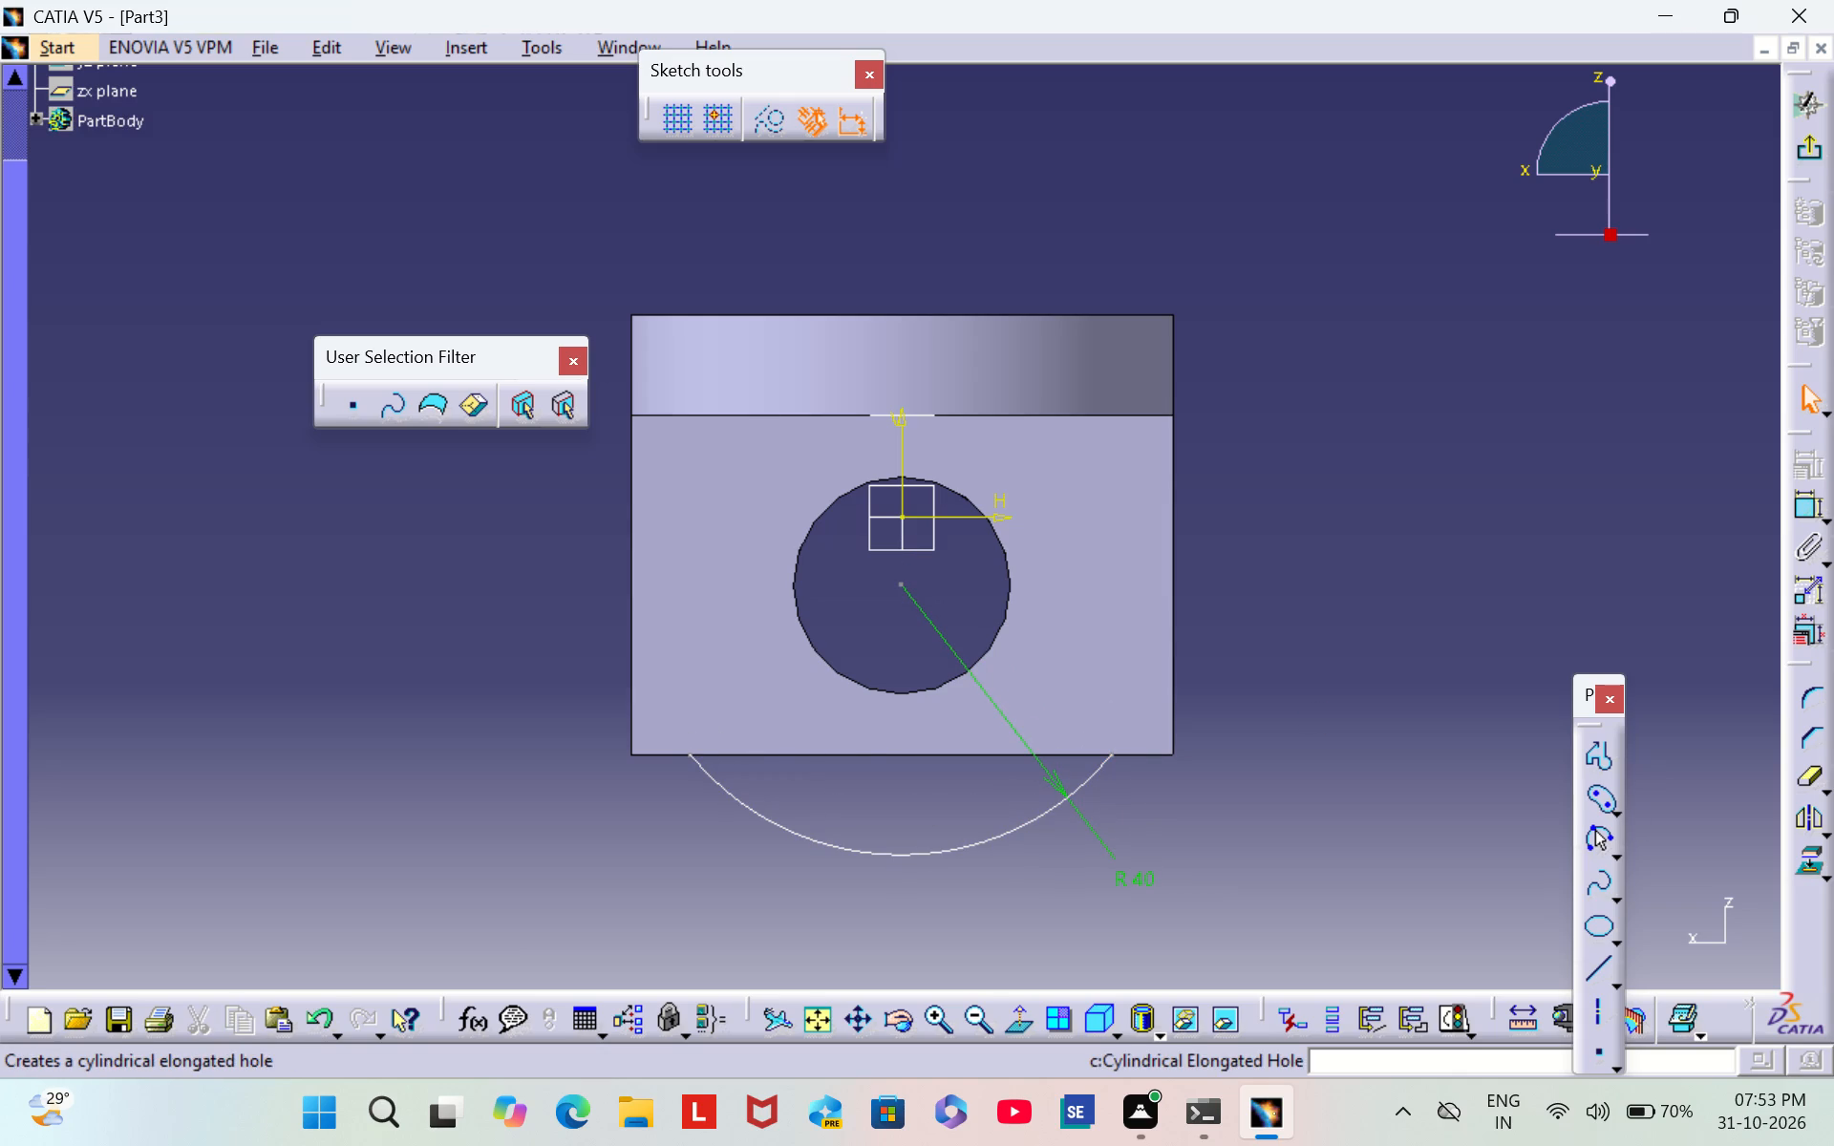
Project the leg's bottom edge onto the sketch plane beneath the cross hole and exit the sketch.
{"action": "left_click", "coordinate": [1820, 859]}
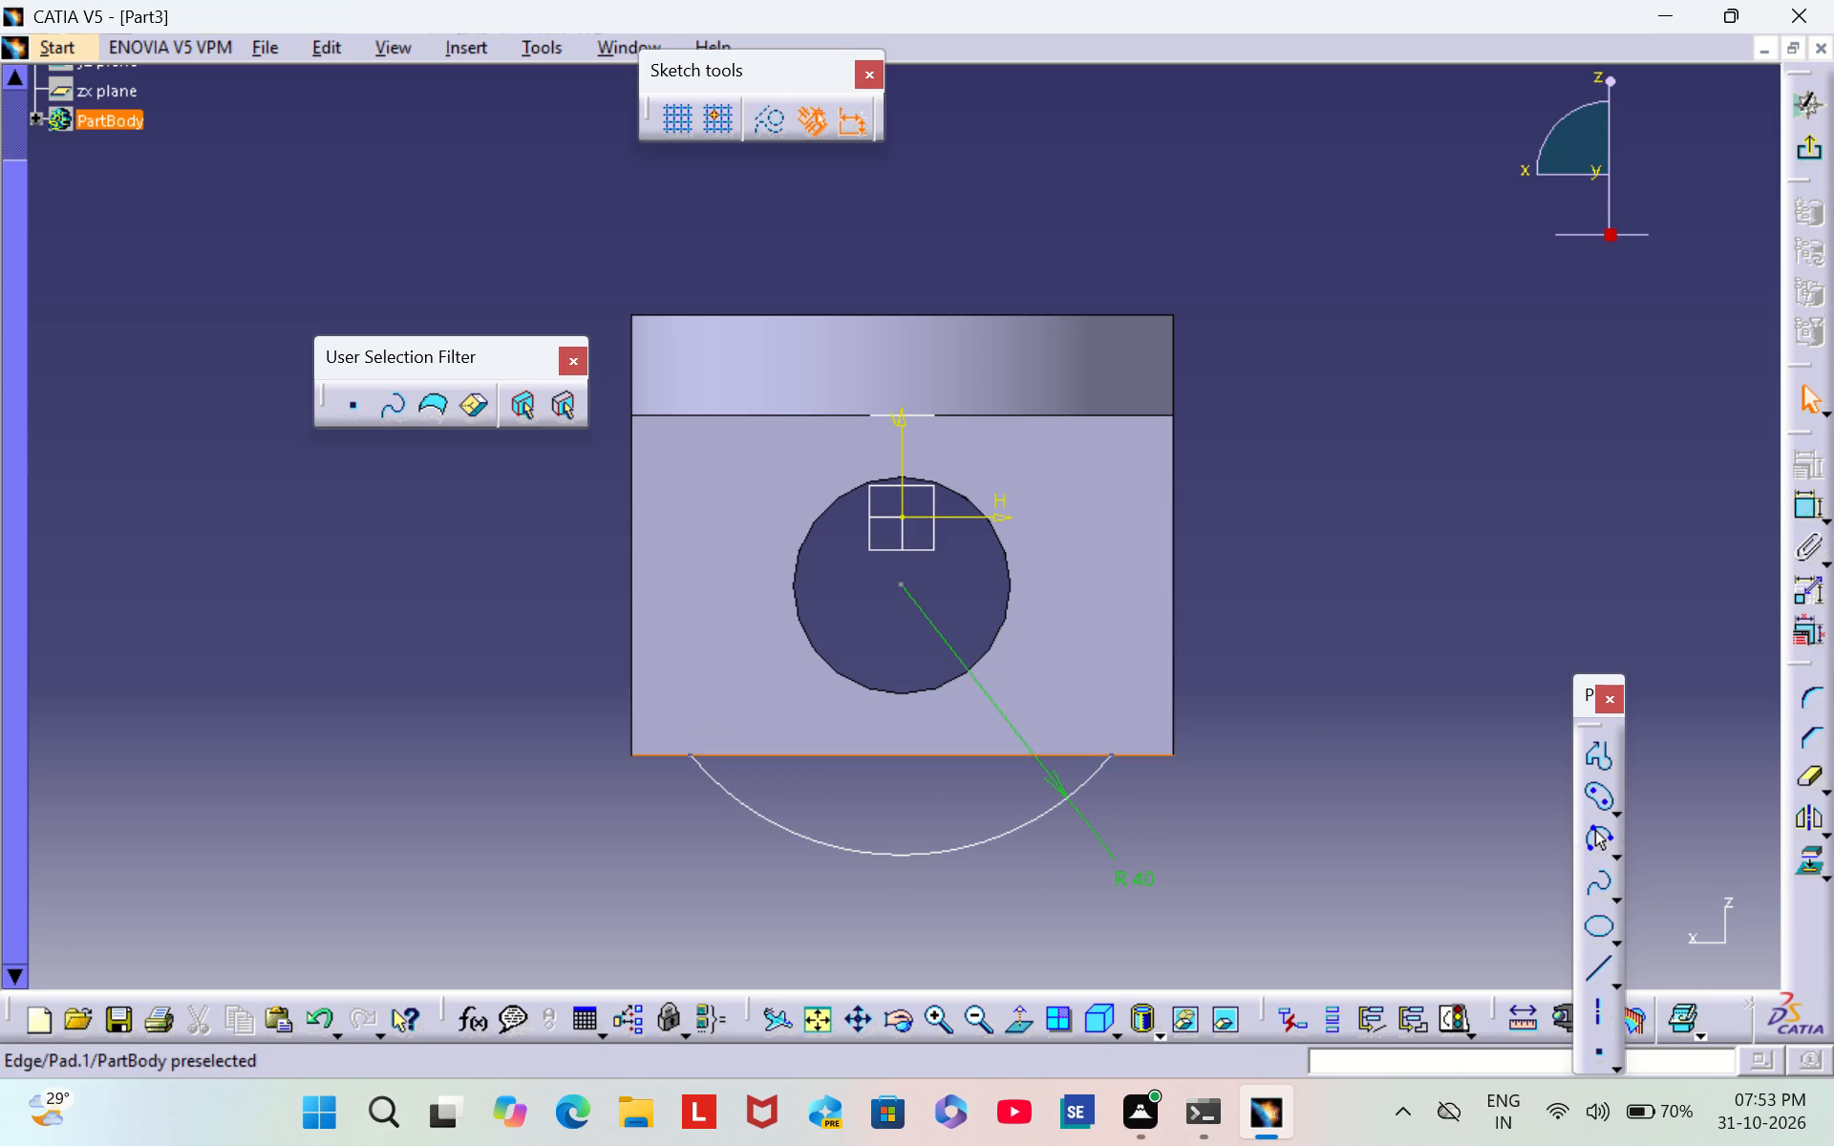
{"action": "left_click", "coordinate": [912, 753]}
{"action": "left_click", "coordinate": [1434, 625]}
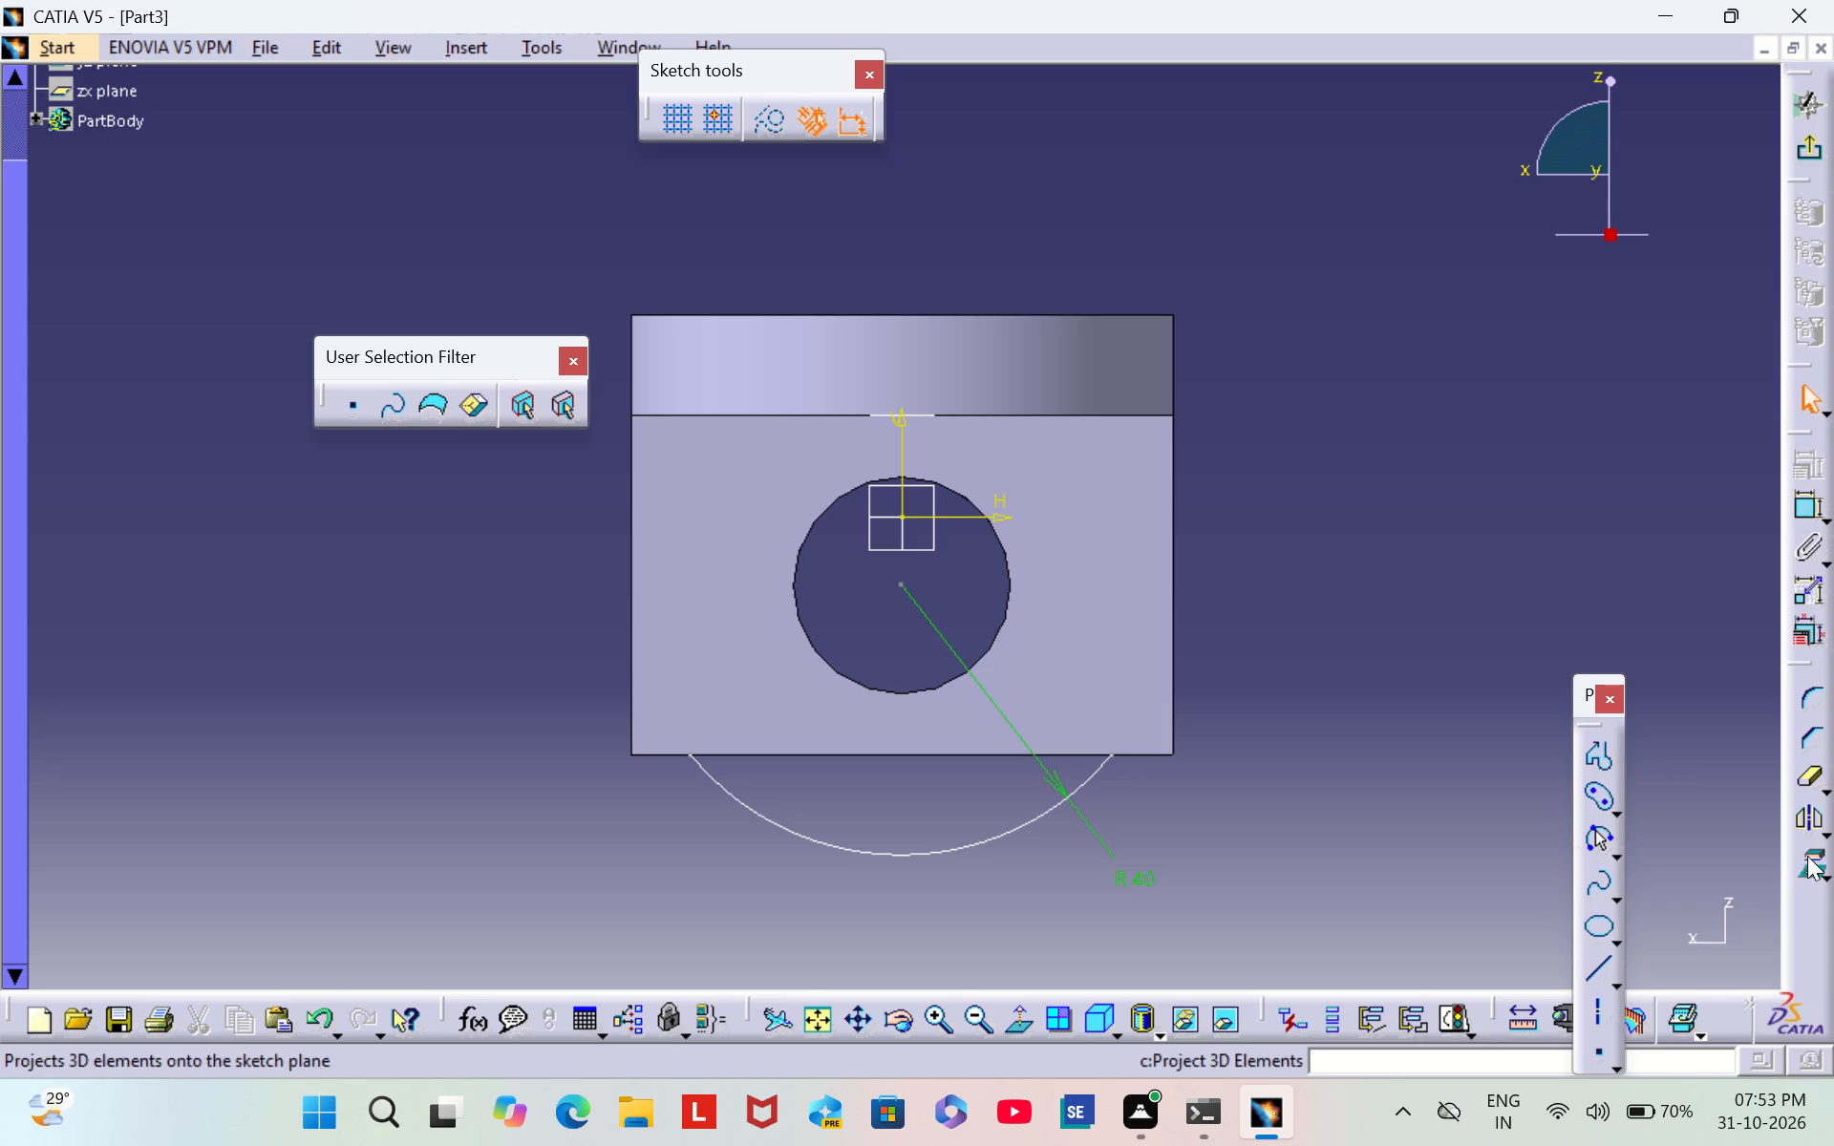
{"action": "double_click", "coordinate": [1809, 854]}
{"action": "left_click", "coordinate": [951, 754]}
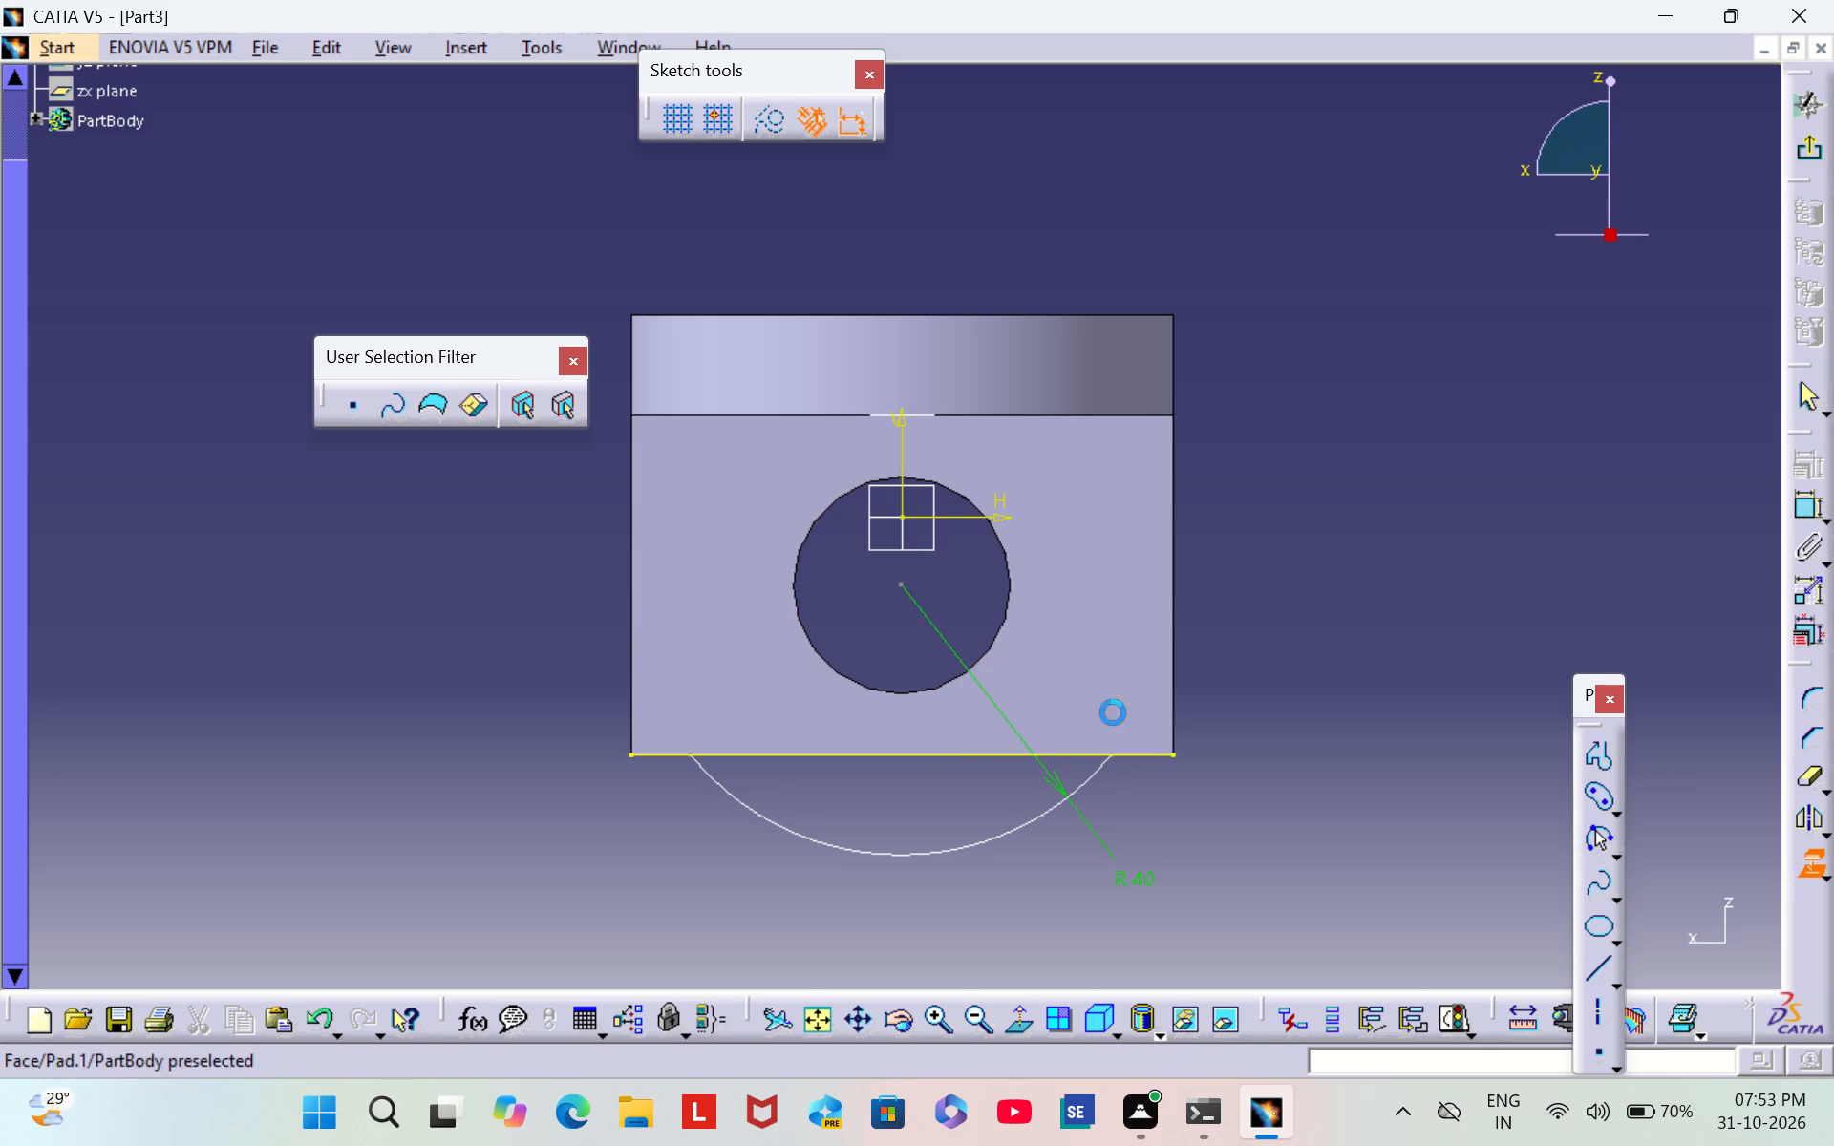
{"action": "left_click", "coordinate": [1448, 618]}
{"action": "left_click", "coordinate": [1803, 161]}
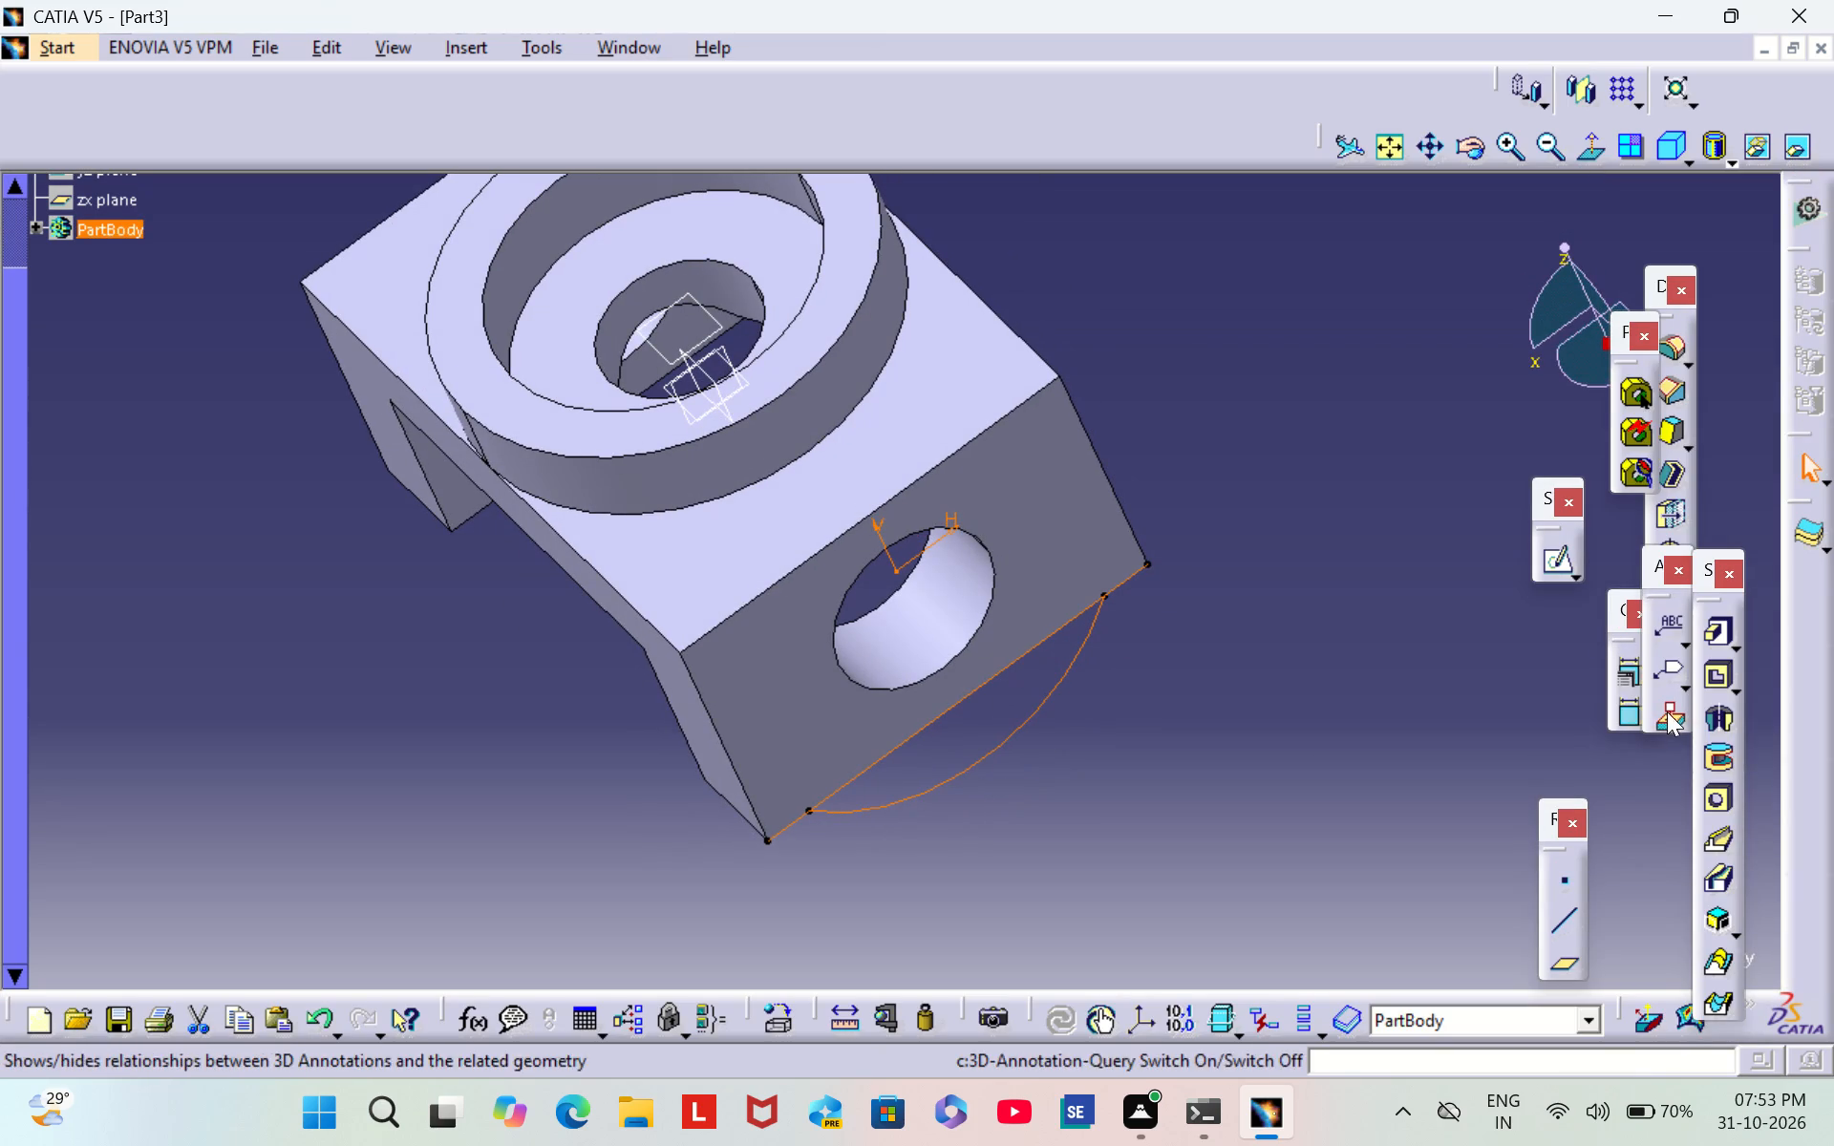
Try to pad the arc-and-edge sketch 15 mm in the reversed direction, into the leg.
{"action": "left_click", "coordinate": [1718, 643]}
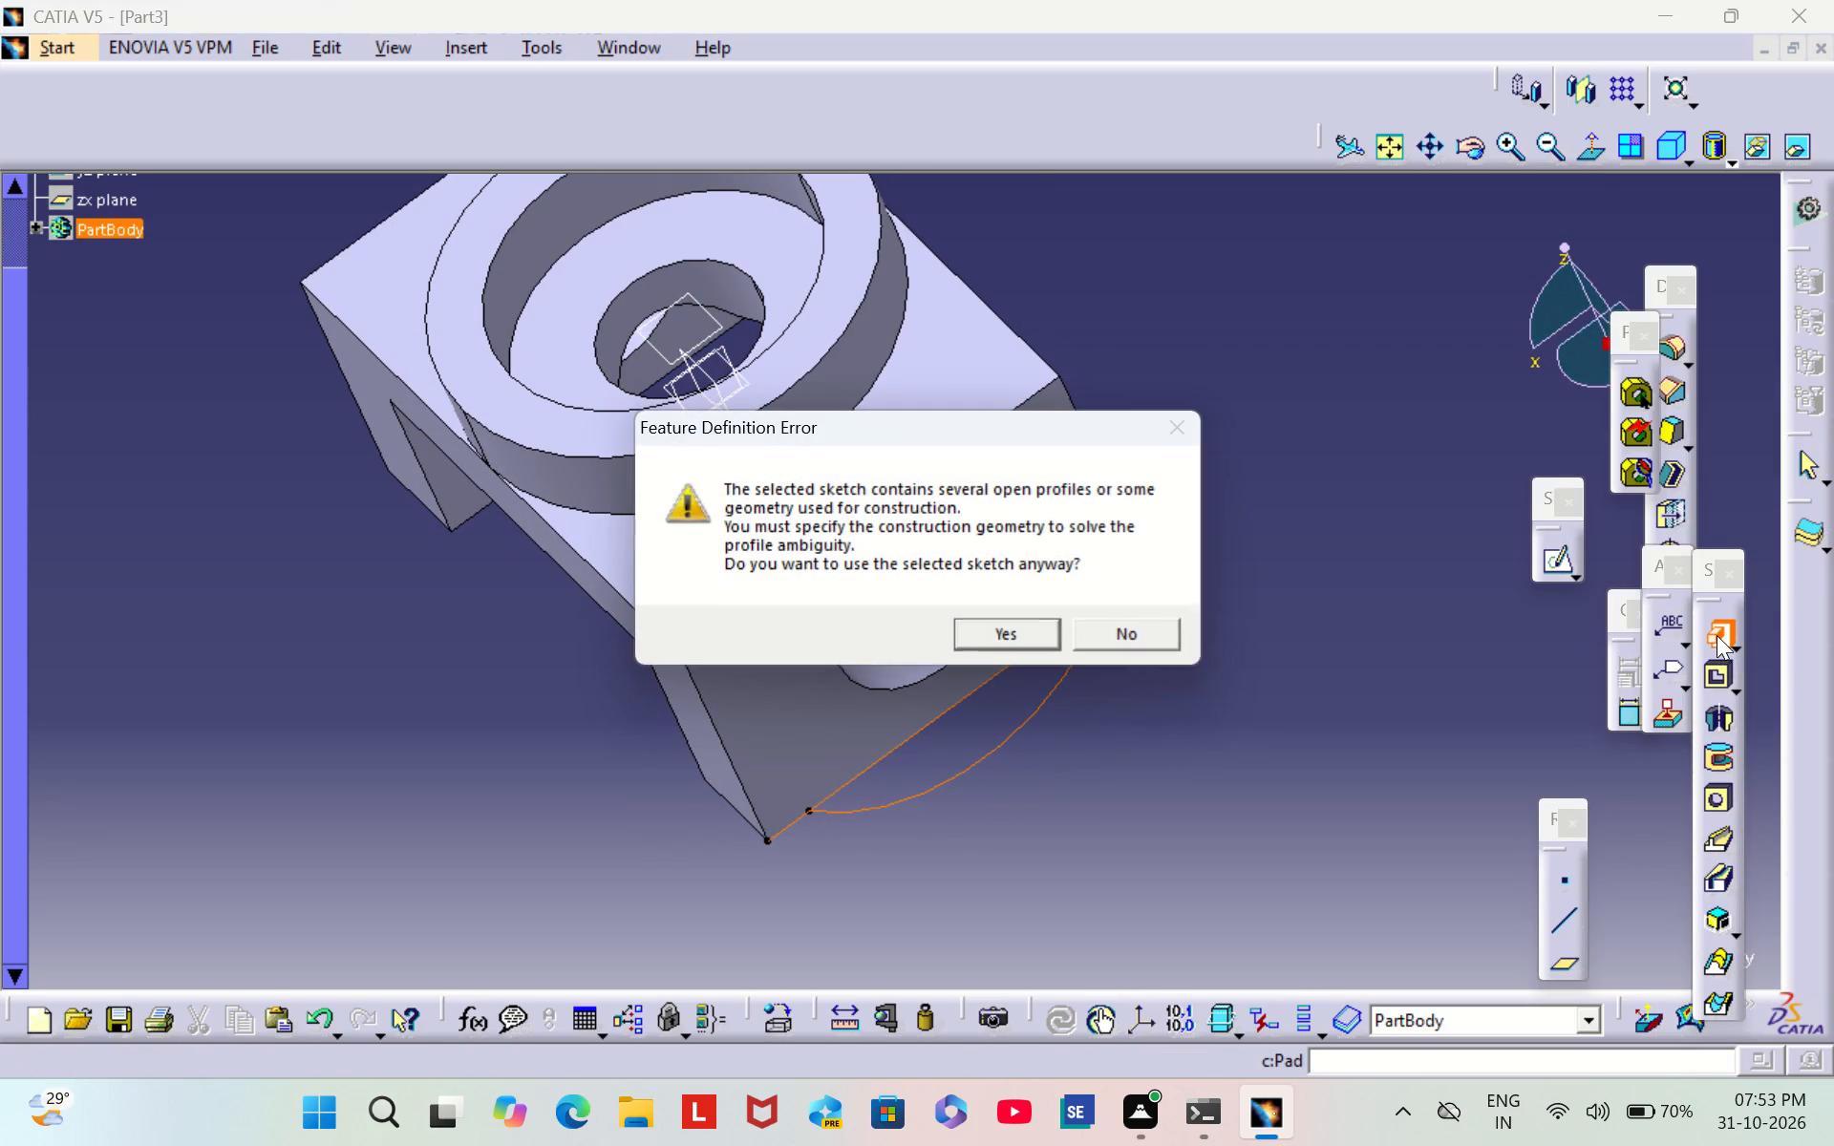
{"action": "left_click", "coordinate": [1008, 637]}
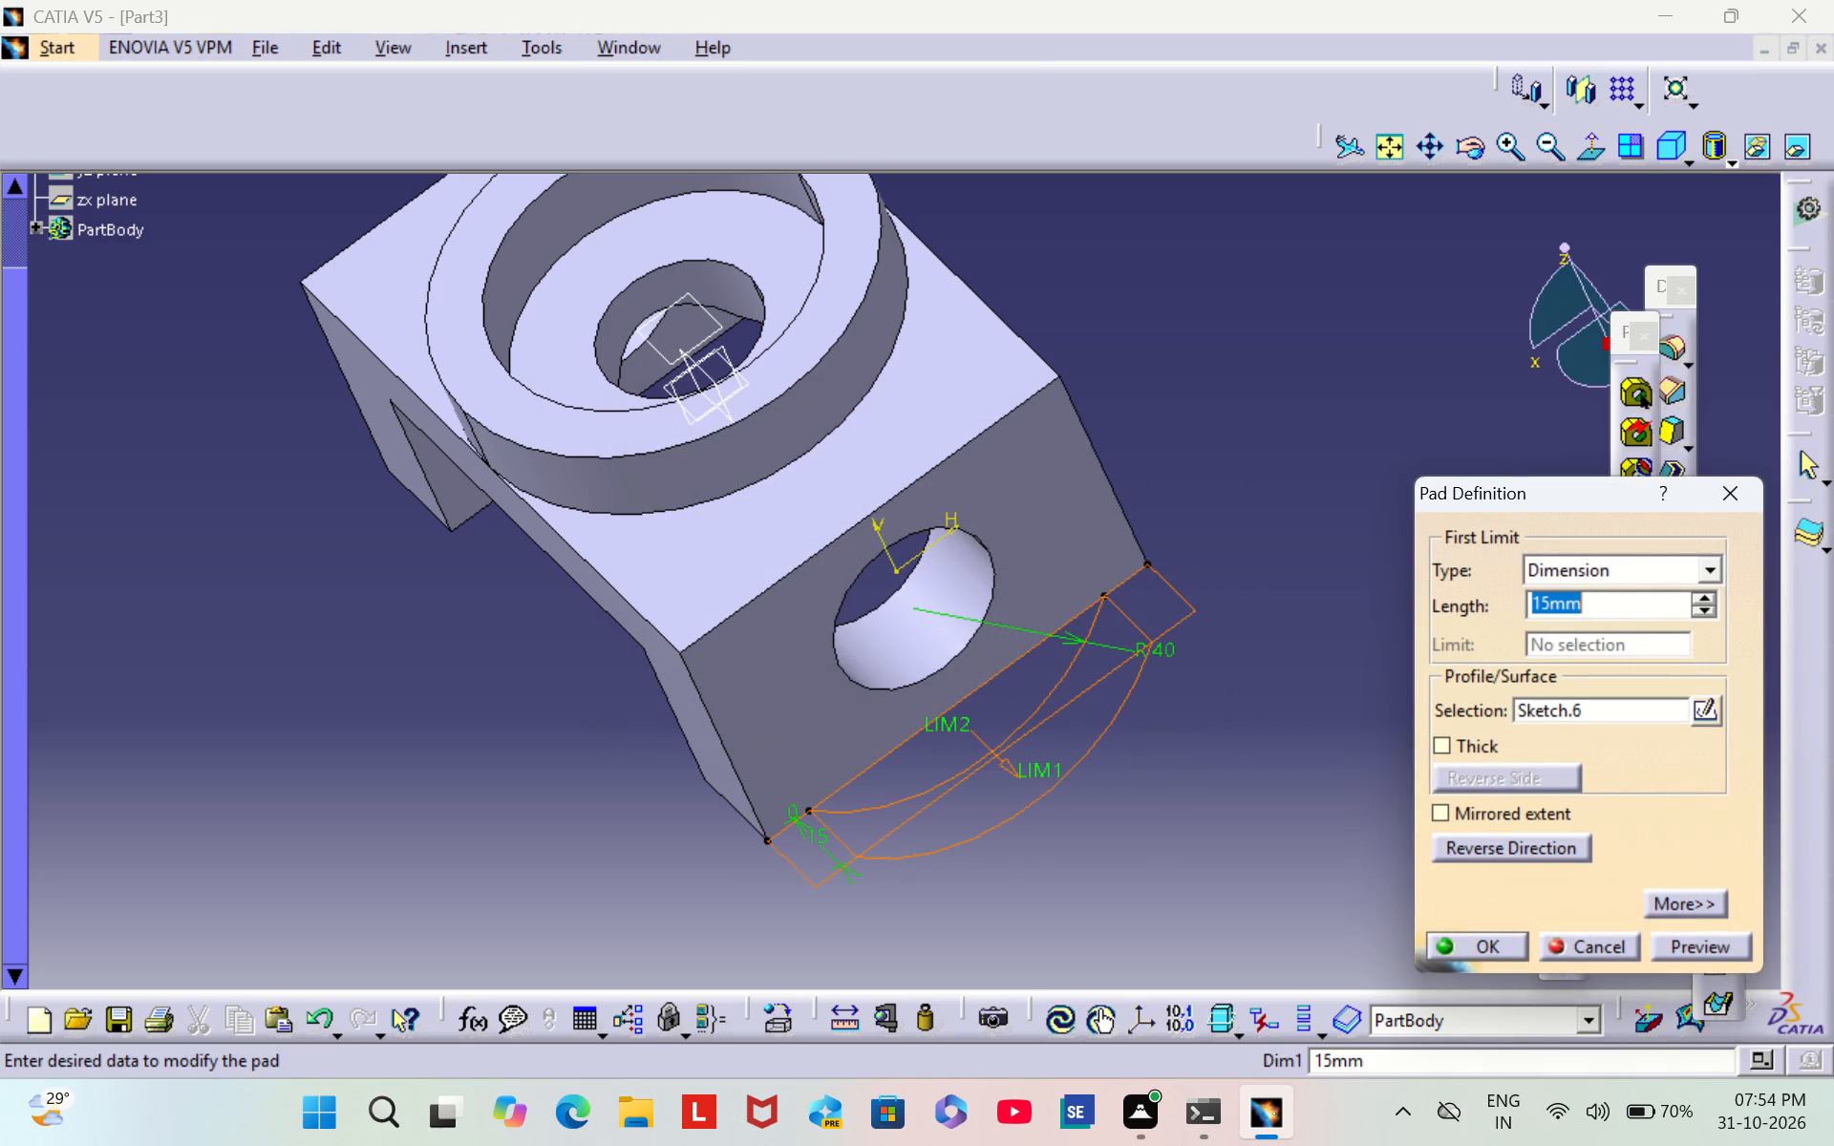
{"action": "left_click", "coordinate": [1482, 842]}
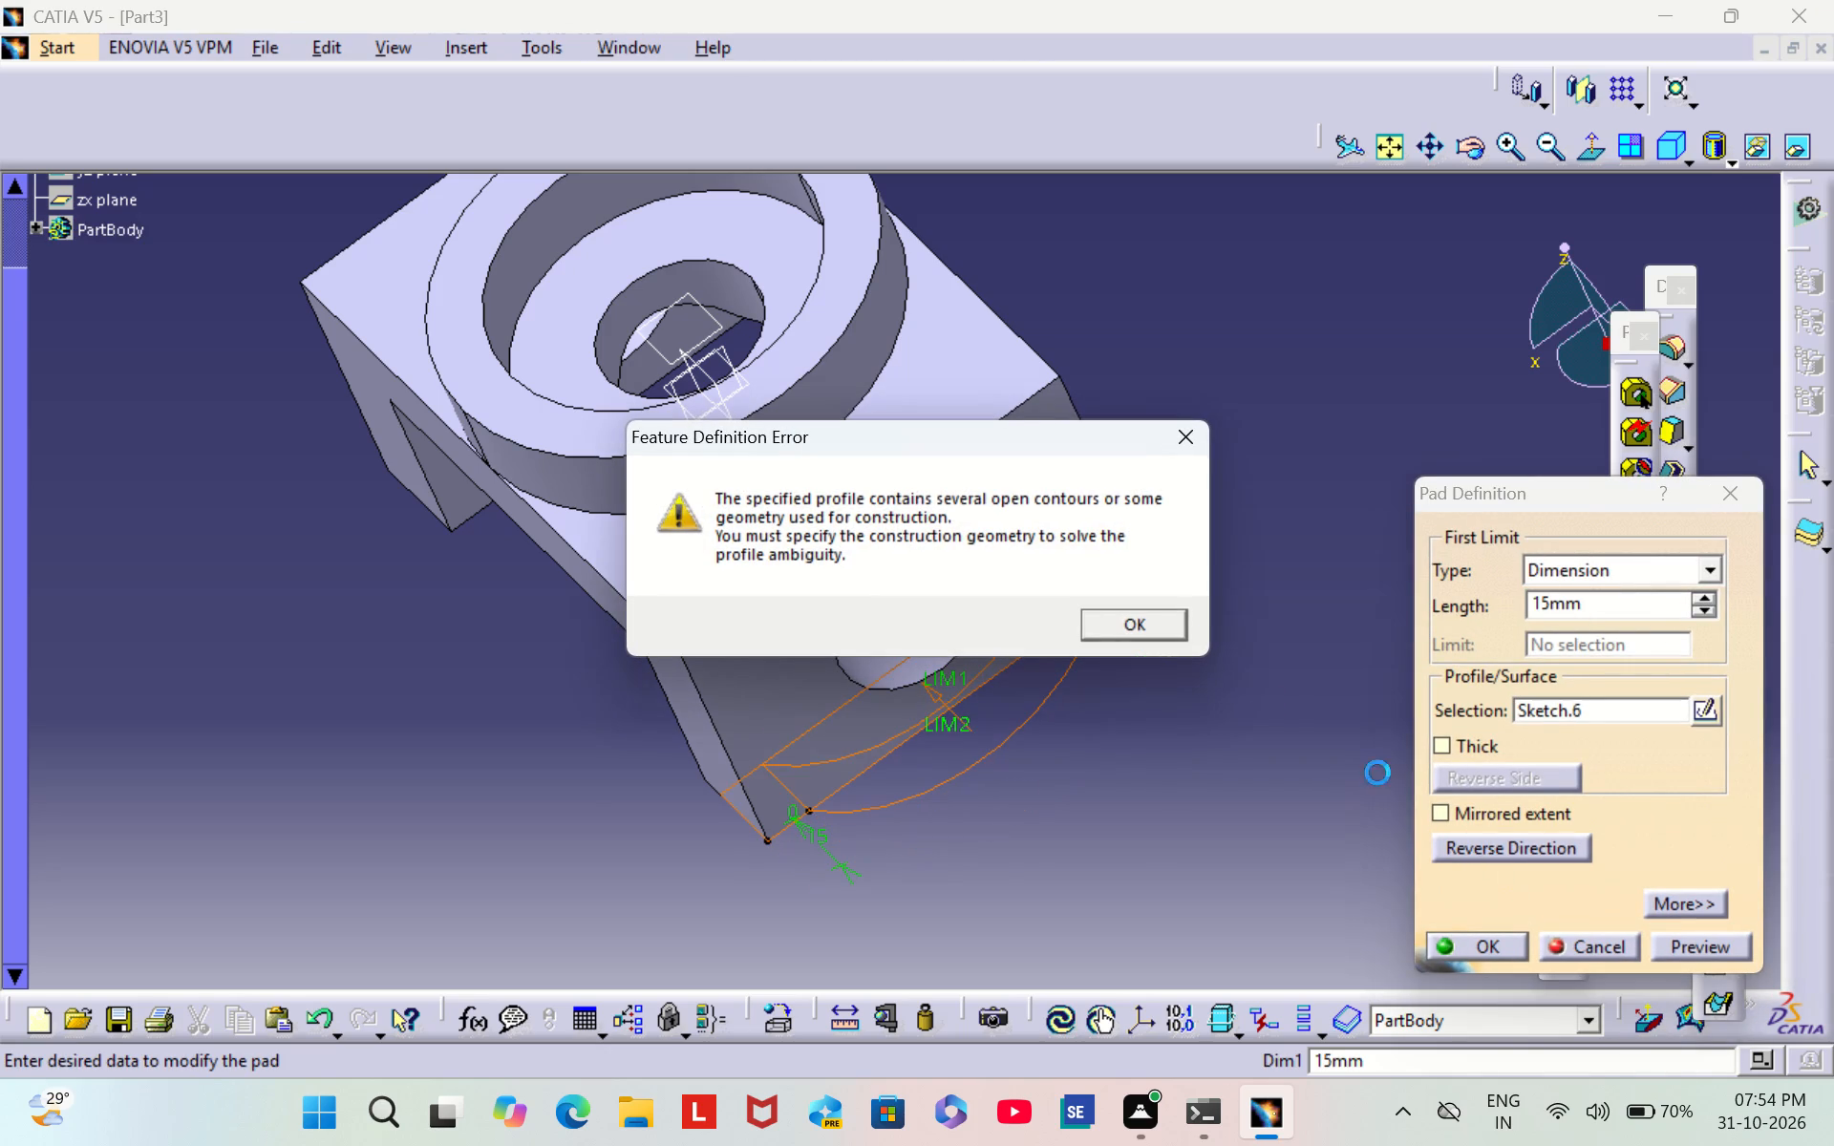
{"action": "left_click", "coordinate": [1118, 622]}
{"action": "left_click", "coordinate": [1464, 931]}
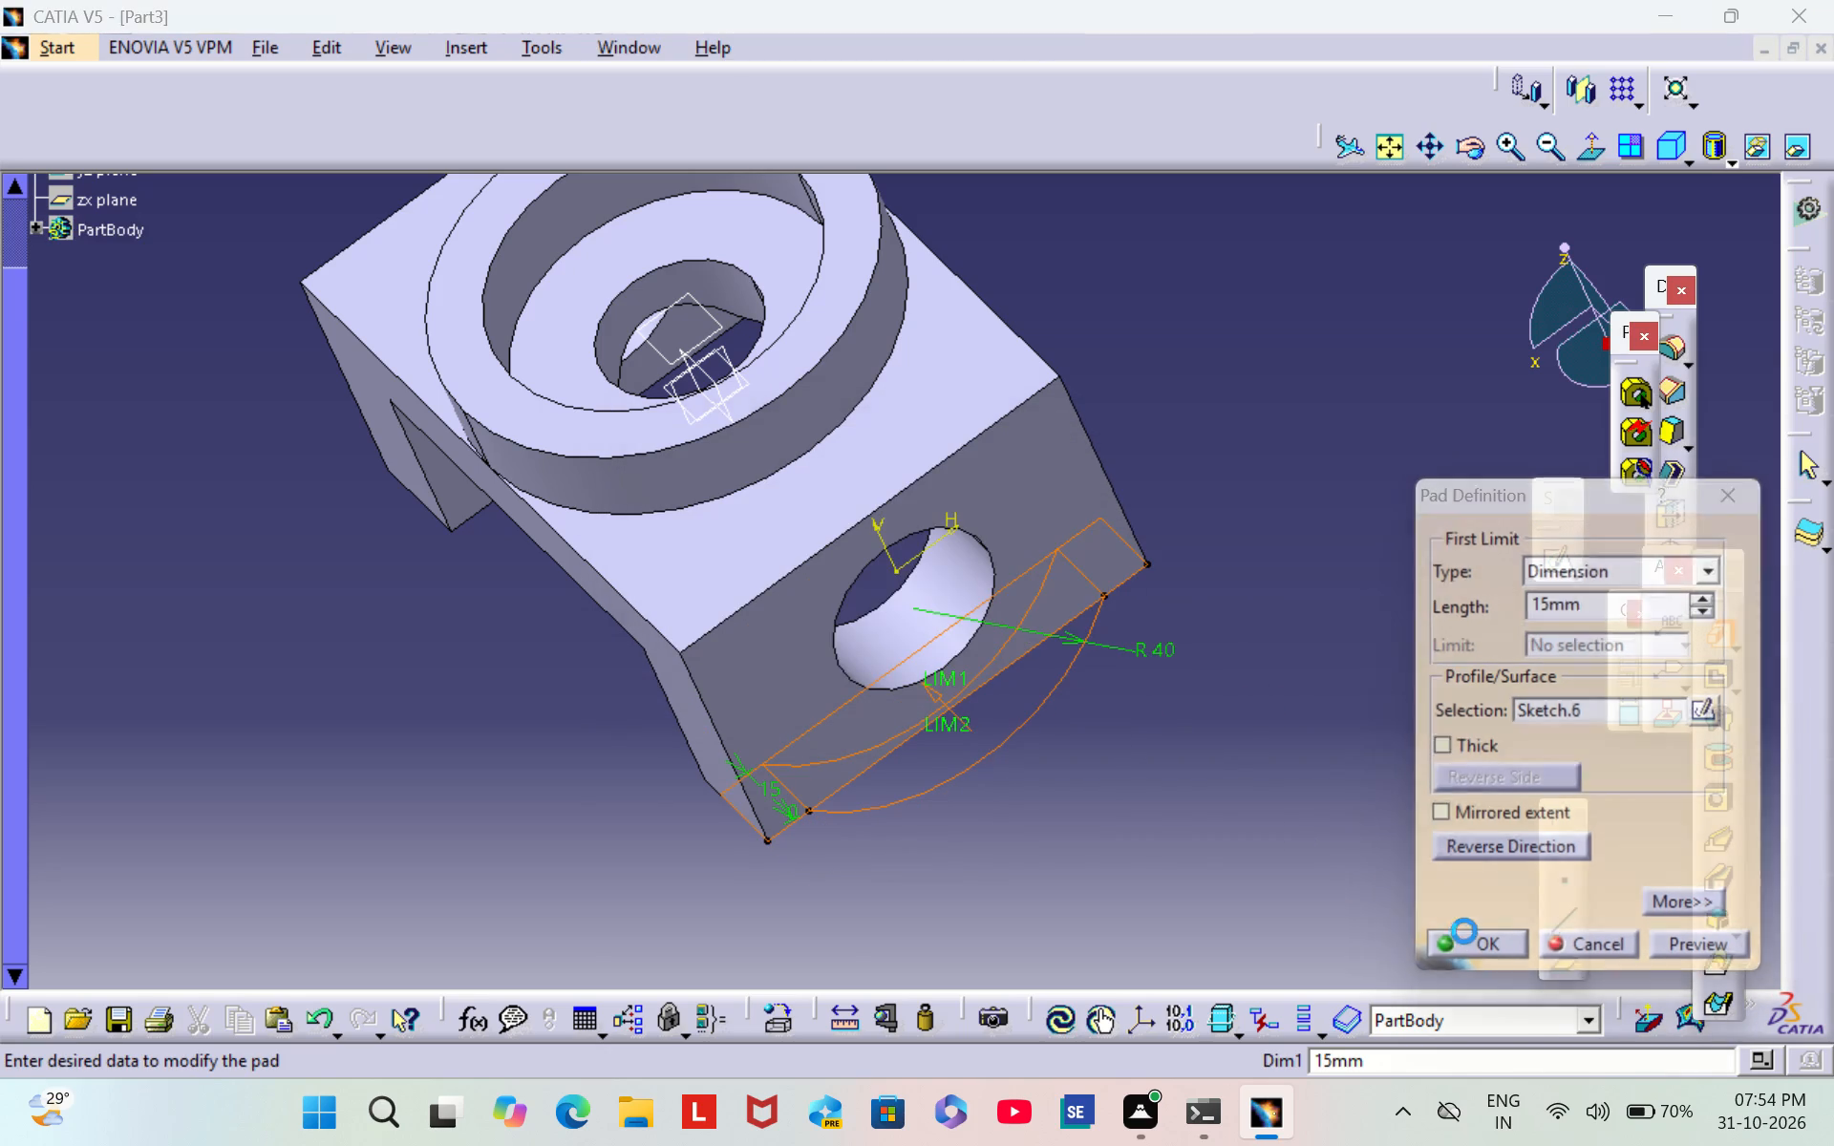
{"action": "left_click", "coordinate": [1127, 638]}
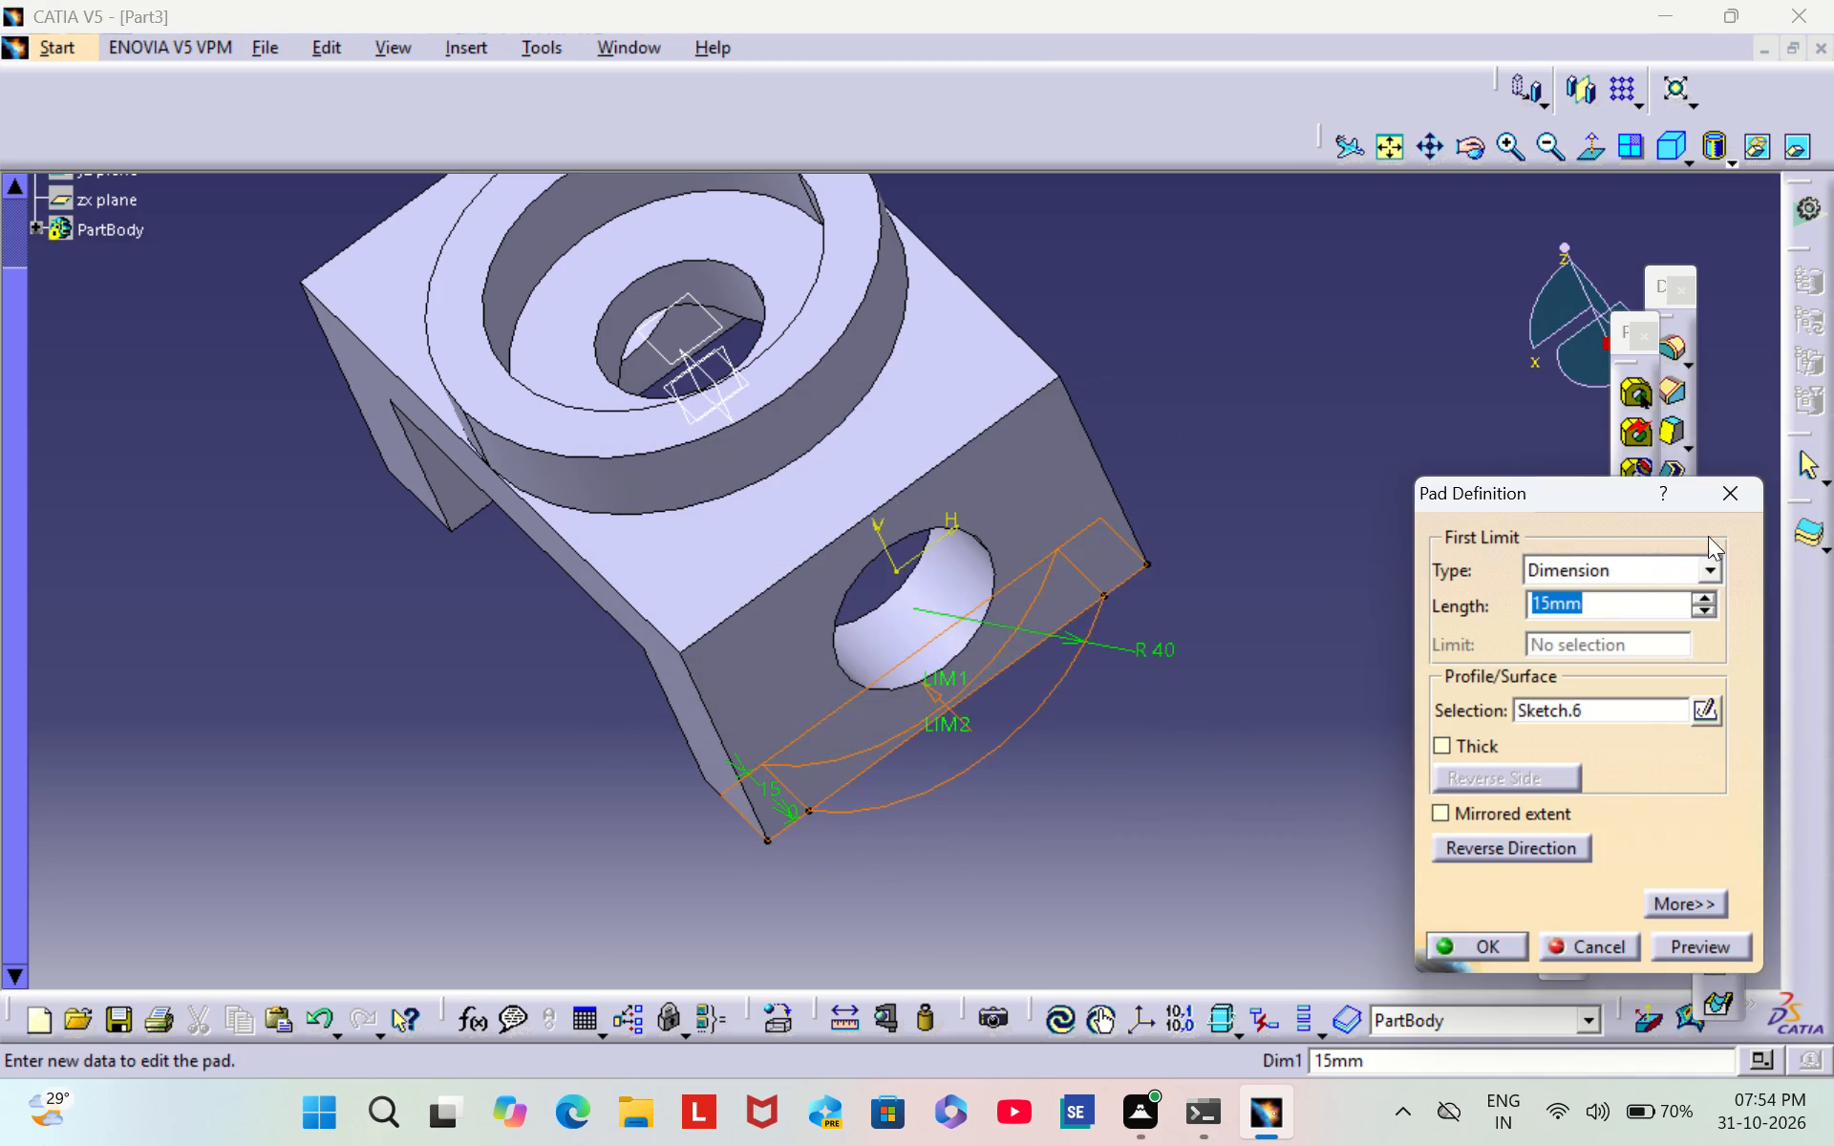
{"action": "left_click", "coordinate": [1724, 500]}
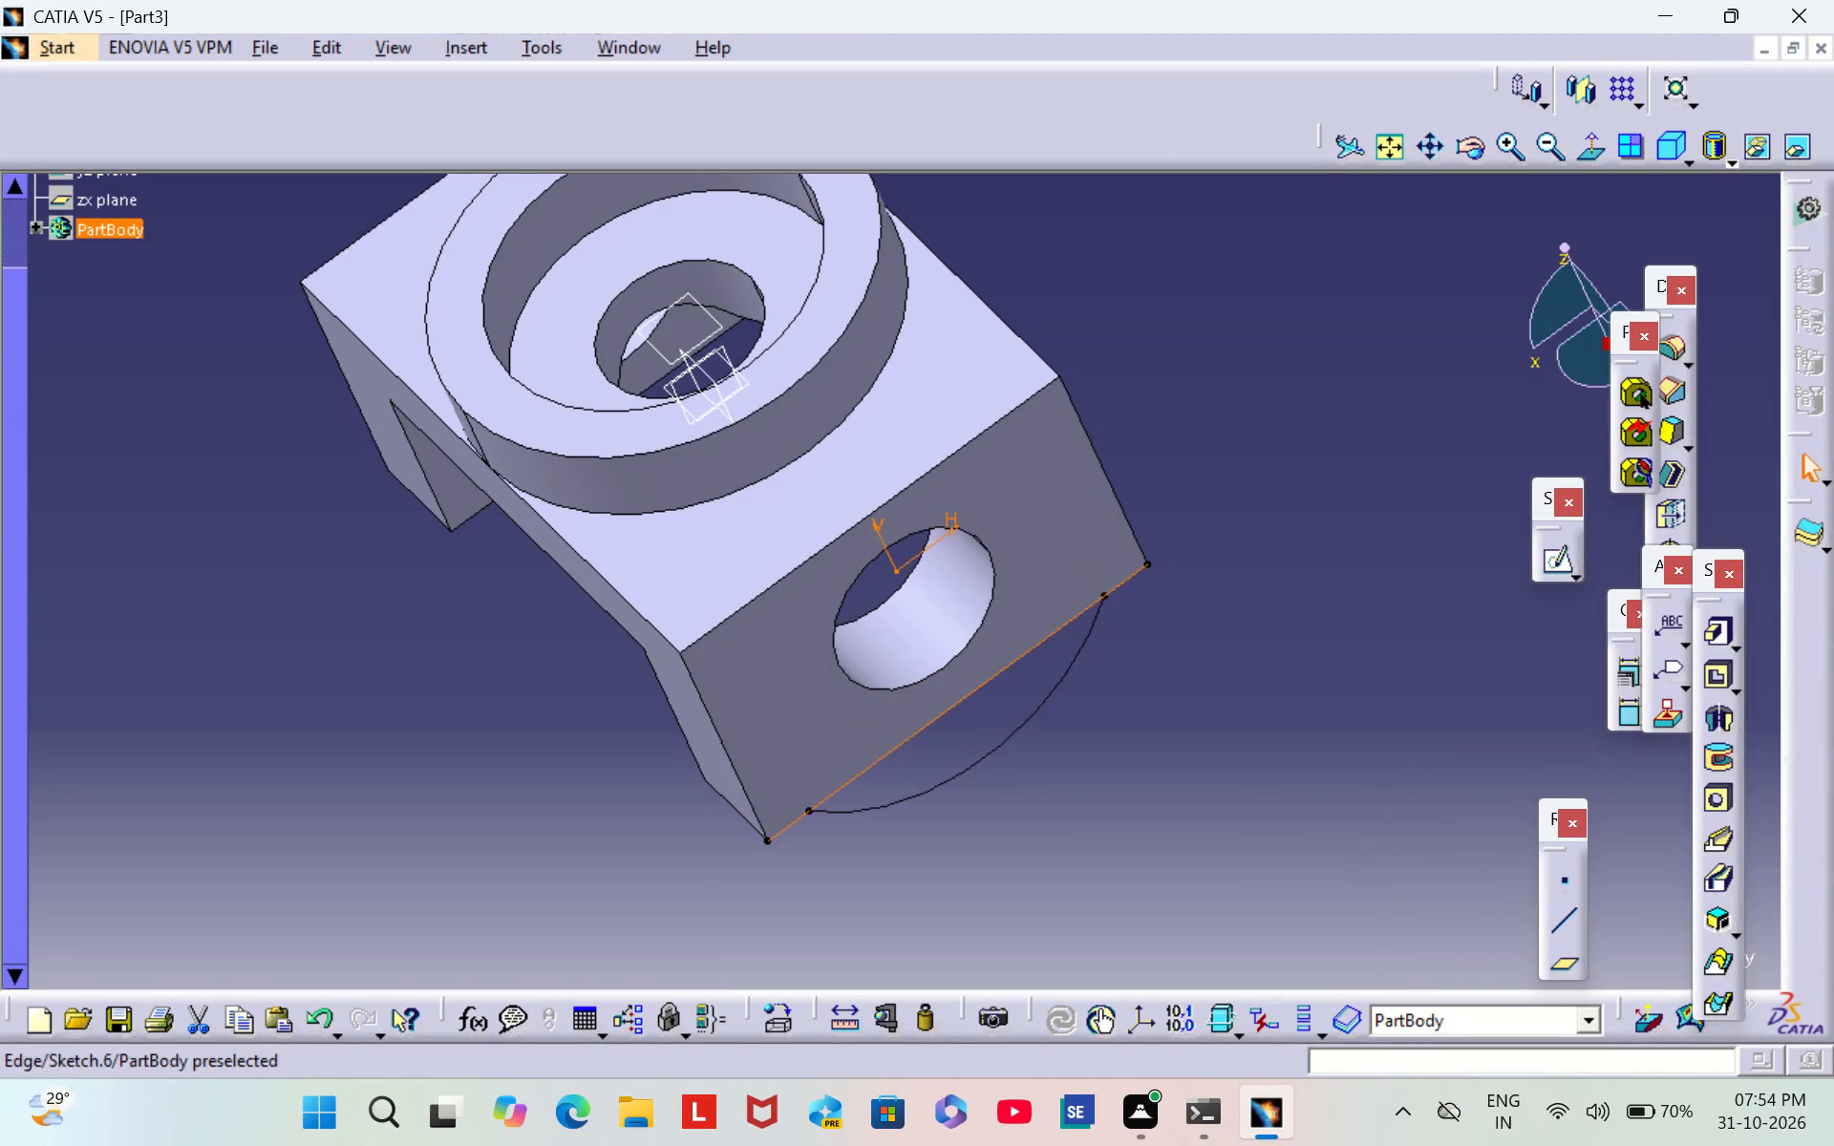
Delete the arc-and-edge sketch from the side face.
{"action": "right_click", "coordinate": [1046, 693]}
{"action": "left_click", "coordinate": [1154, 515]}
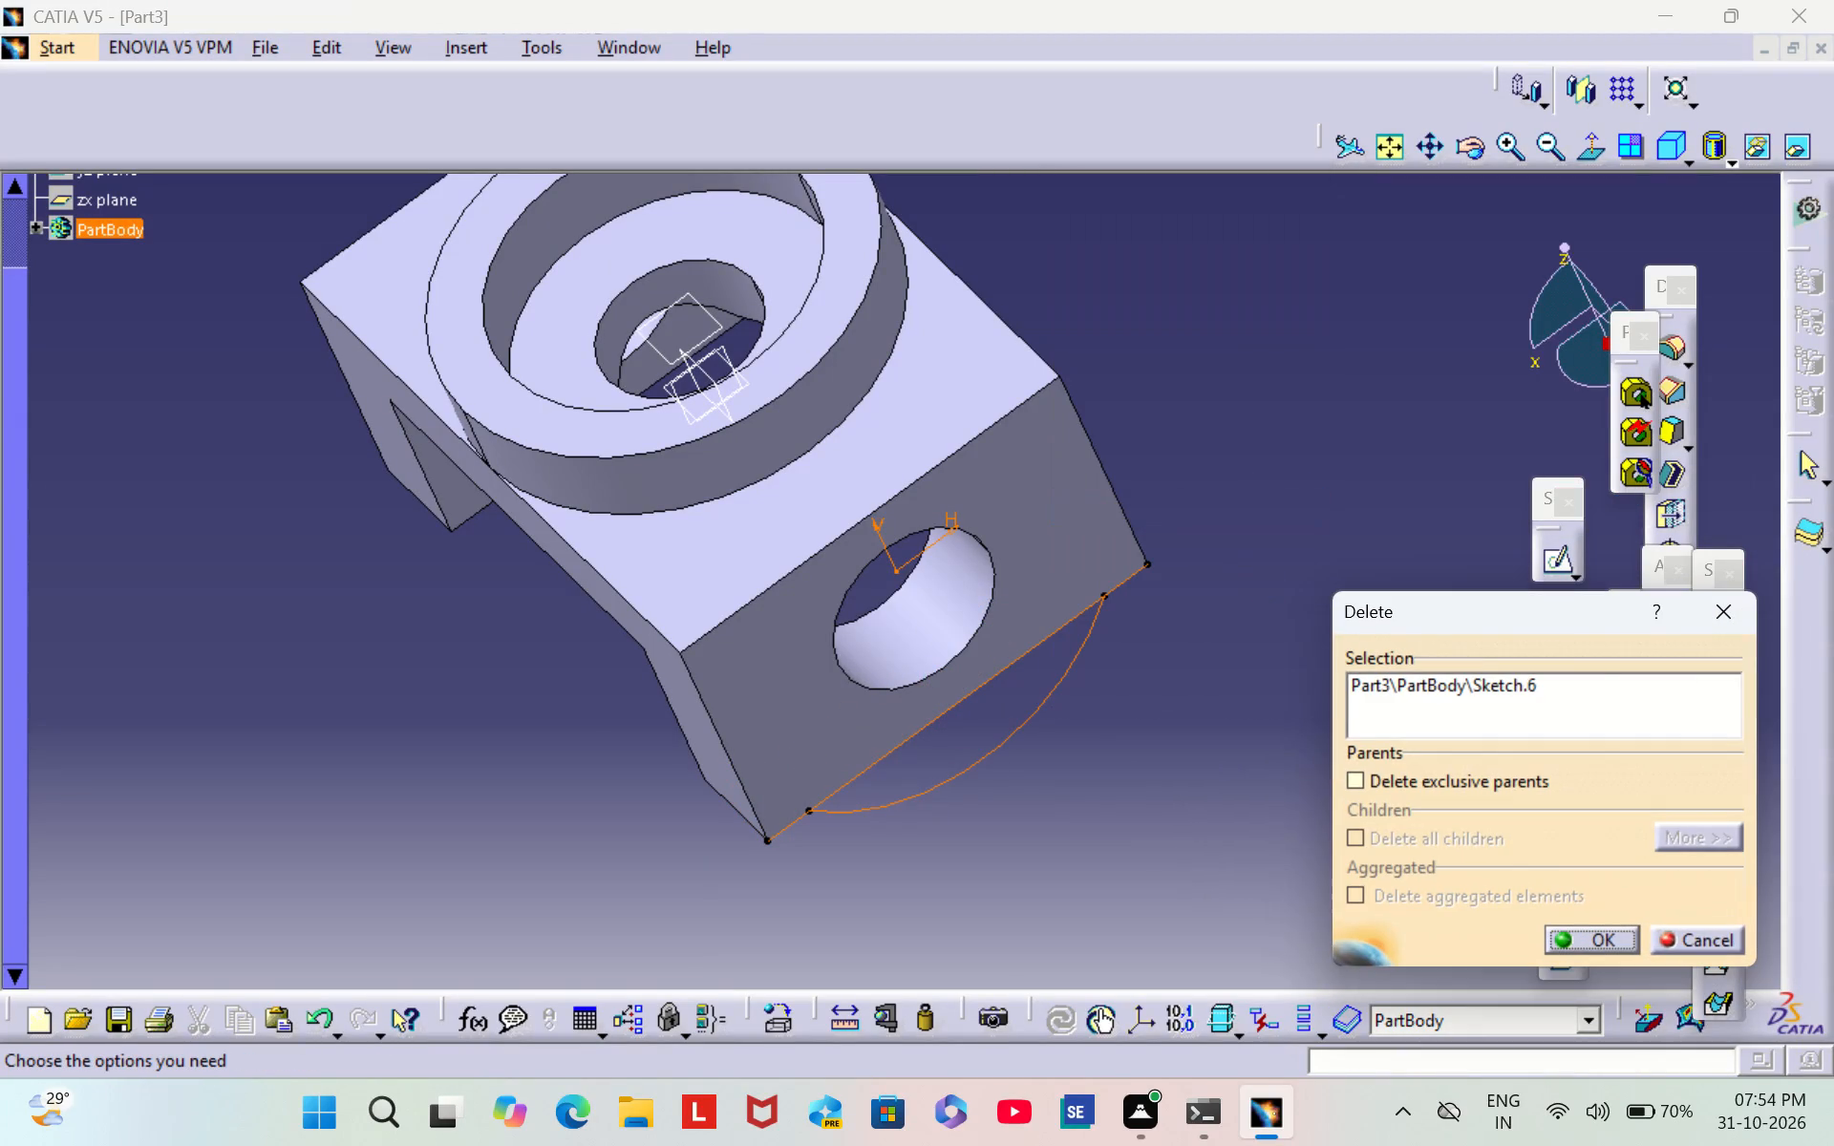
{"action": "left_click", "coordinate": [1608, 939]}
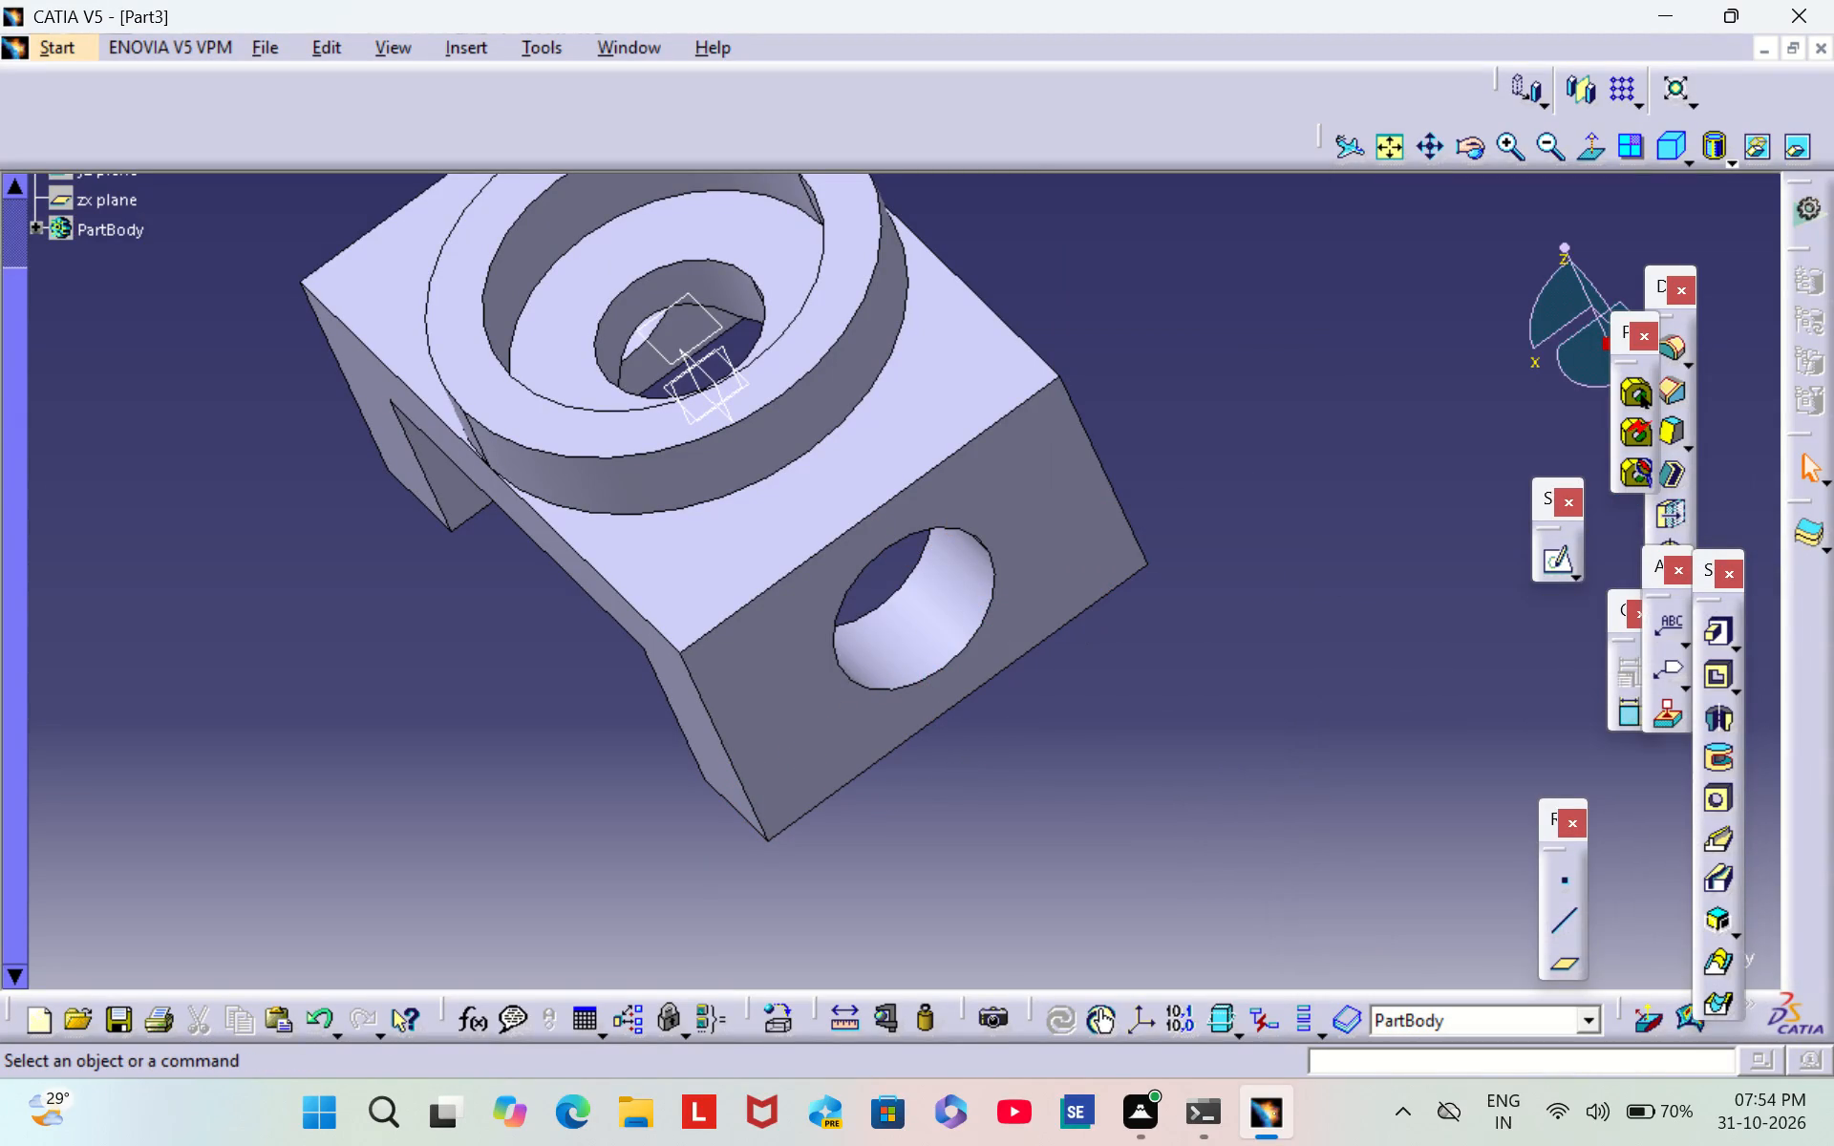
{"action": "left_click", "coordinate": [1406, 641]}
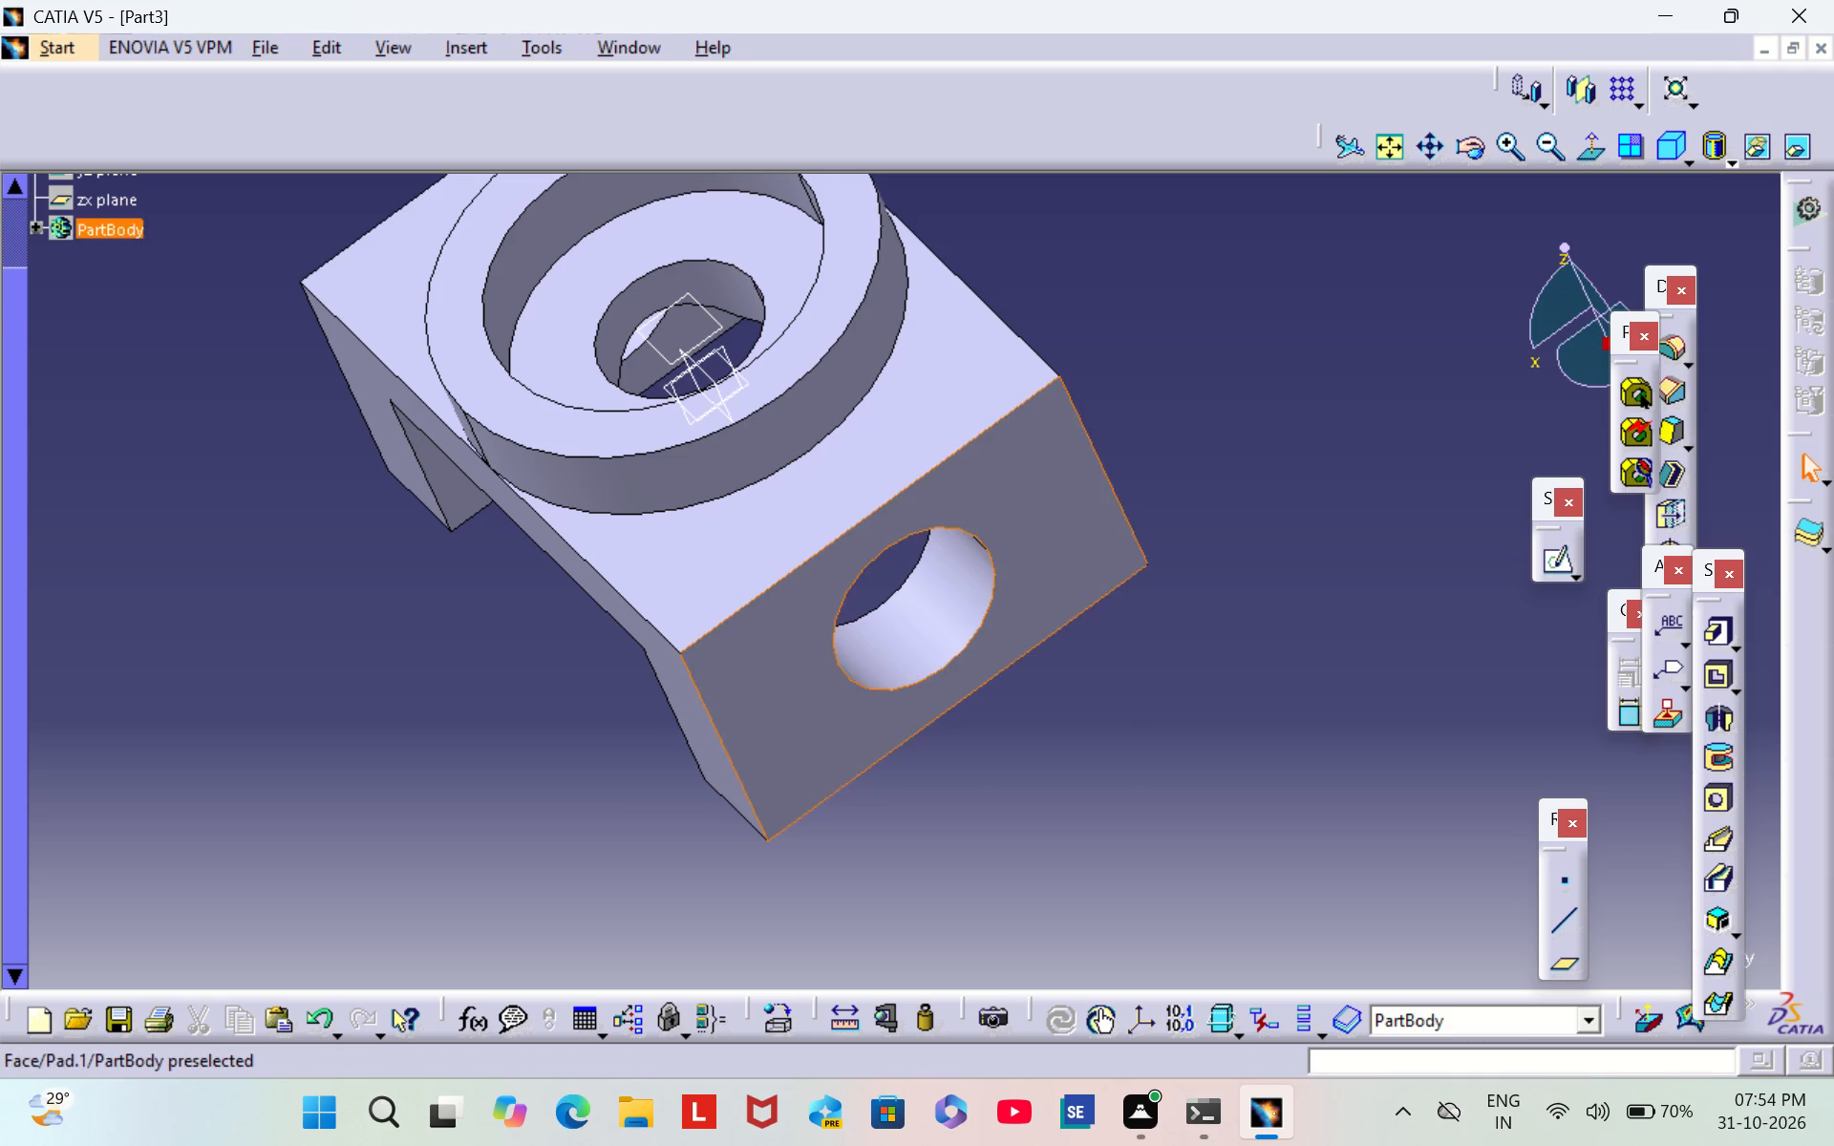
Undo back through the cross-hole pocket and the sketch cleanup, restoring the lower arc beside the 32 mm circle.
{"action": "scroll", "coordinate": [591, 770], "scroll_direction": "down", "scroll_amount": 1}
{"action": "middle_click_drag", "start_coordinate": [592, 769], "coordinate": [736, 559]}
{"action": "right_click_drag", "start_coordinate": [594, 769], "coordinate": [736, 559]}
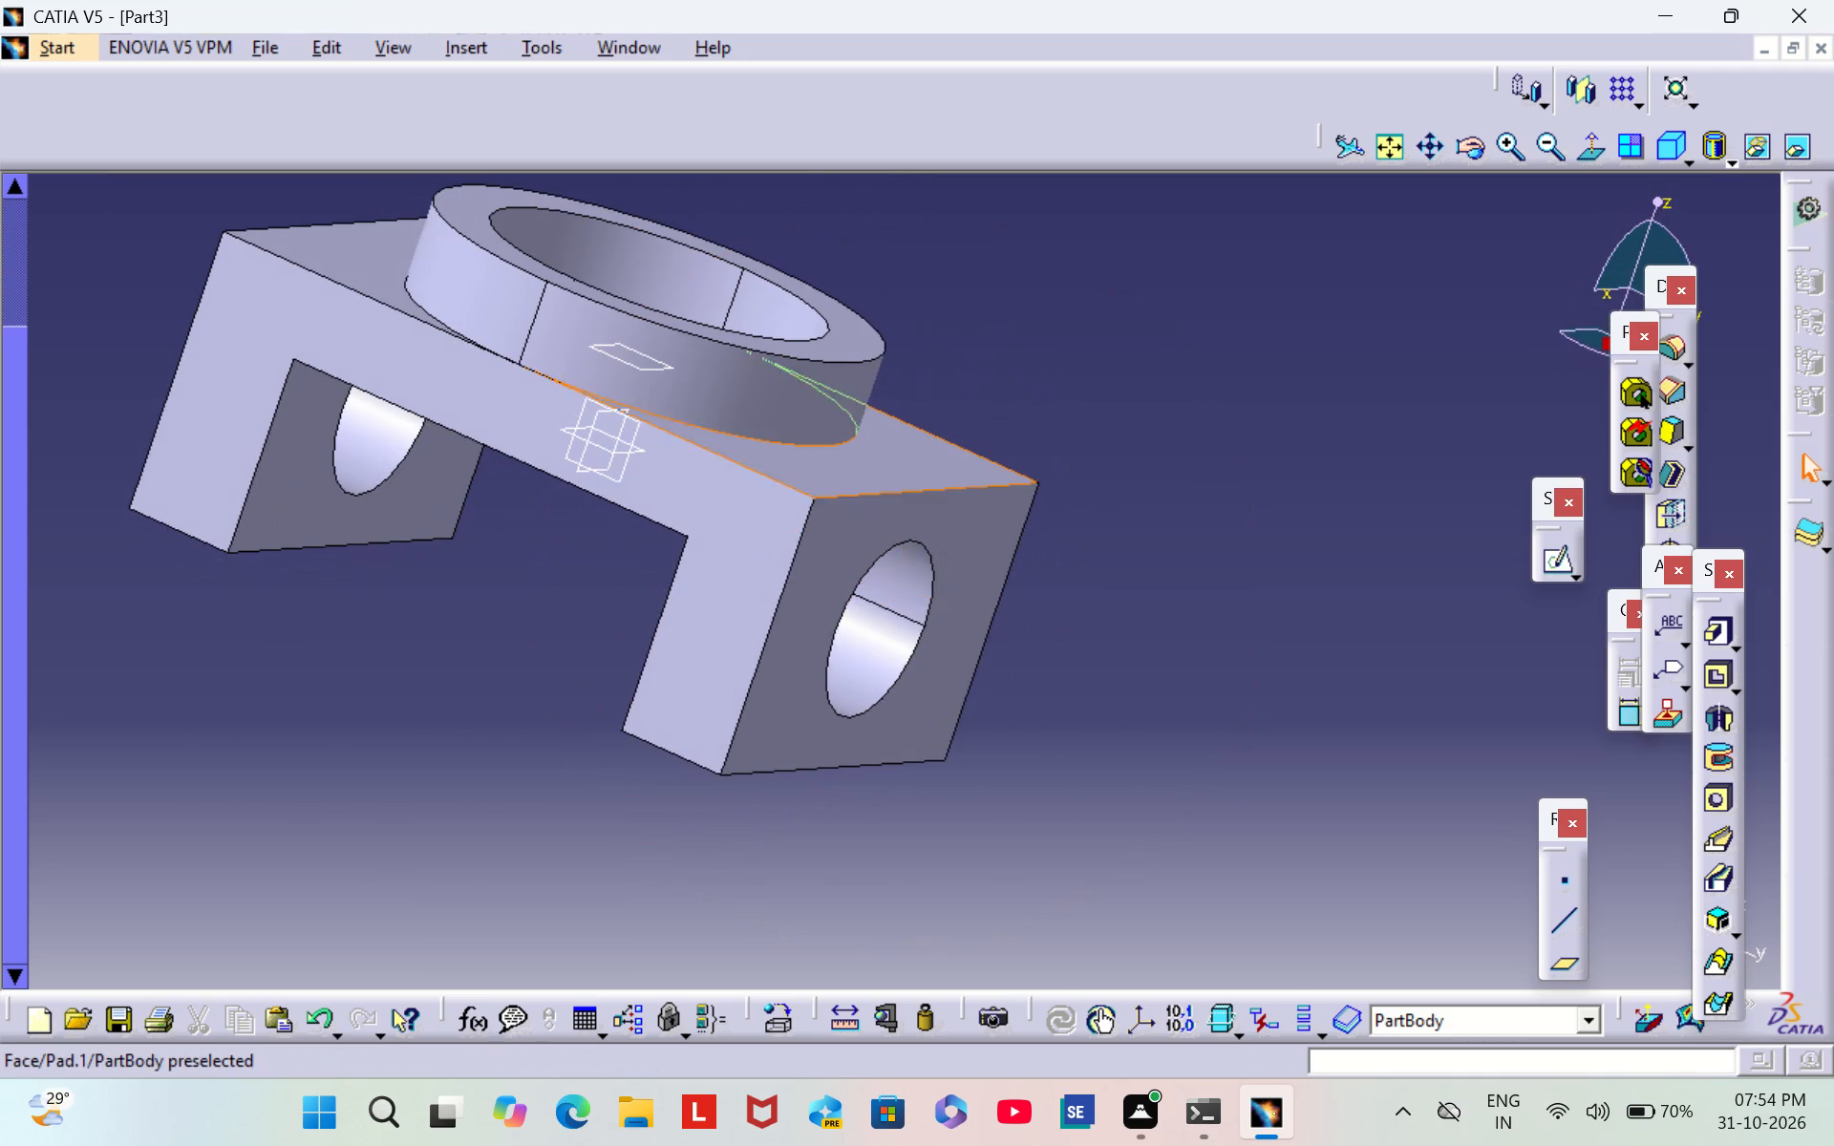
{"action": "key", "text": "ctrl+z"}
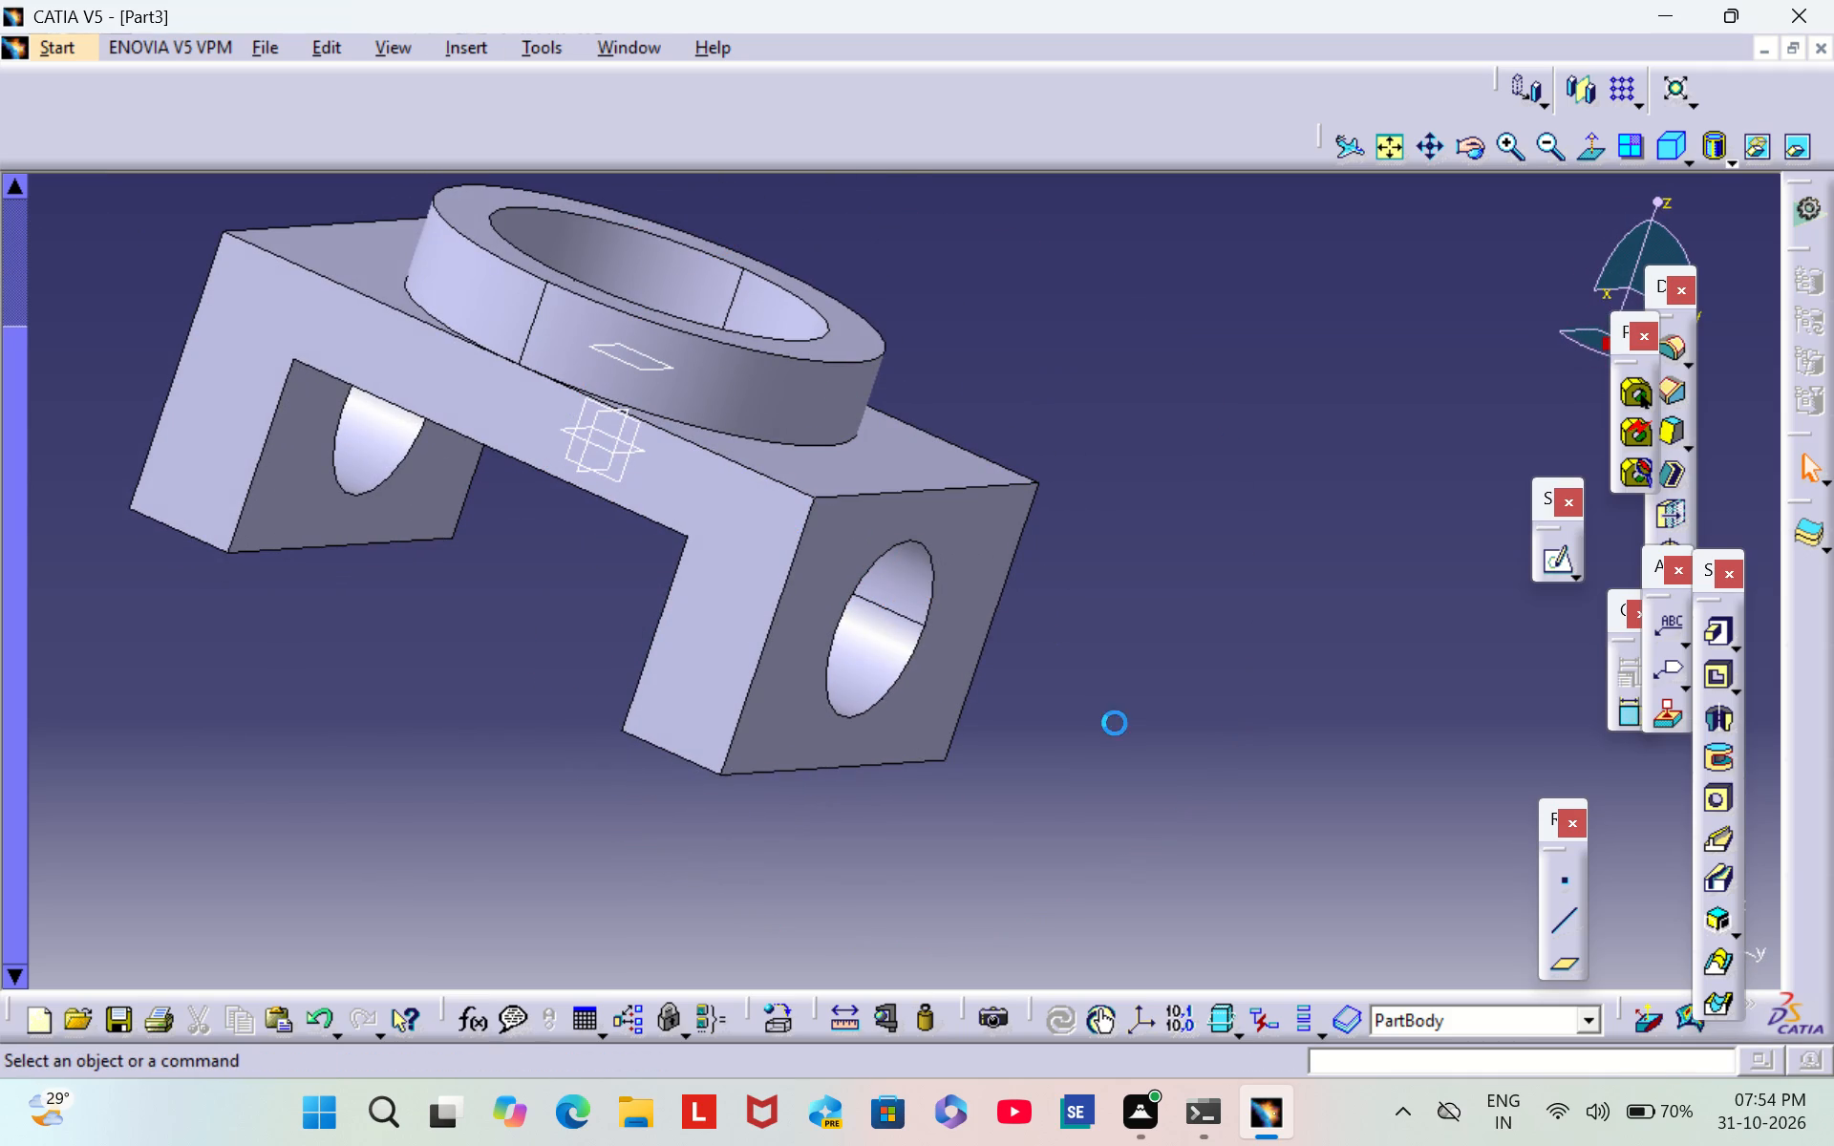
{"action": "key", "text": "ctrl+z"}
{"action": "key", "text": "ctrl+z"}
{"action": "key", "text": "ctrl+z"}
{"action": "key", "text": "ctrl+z"}
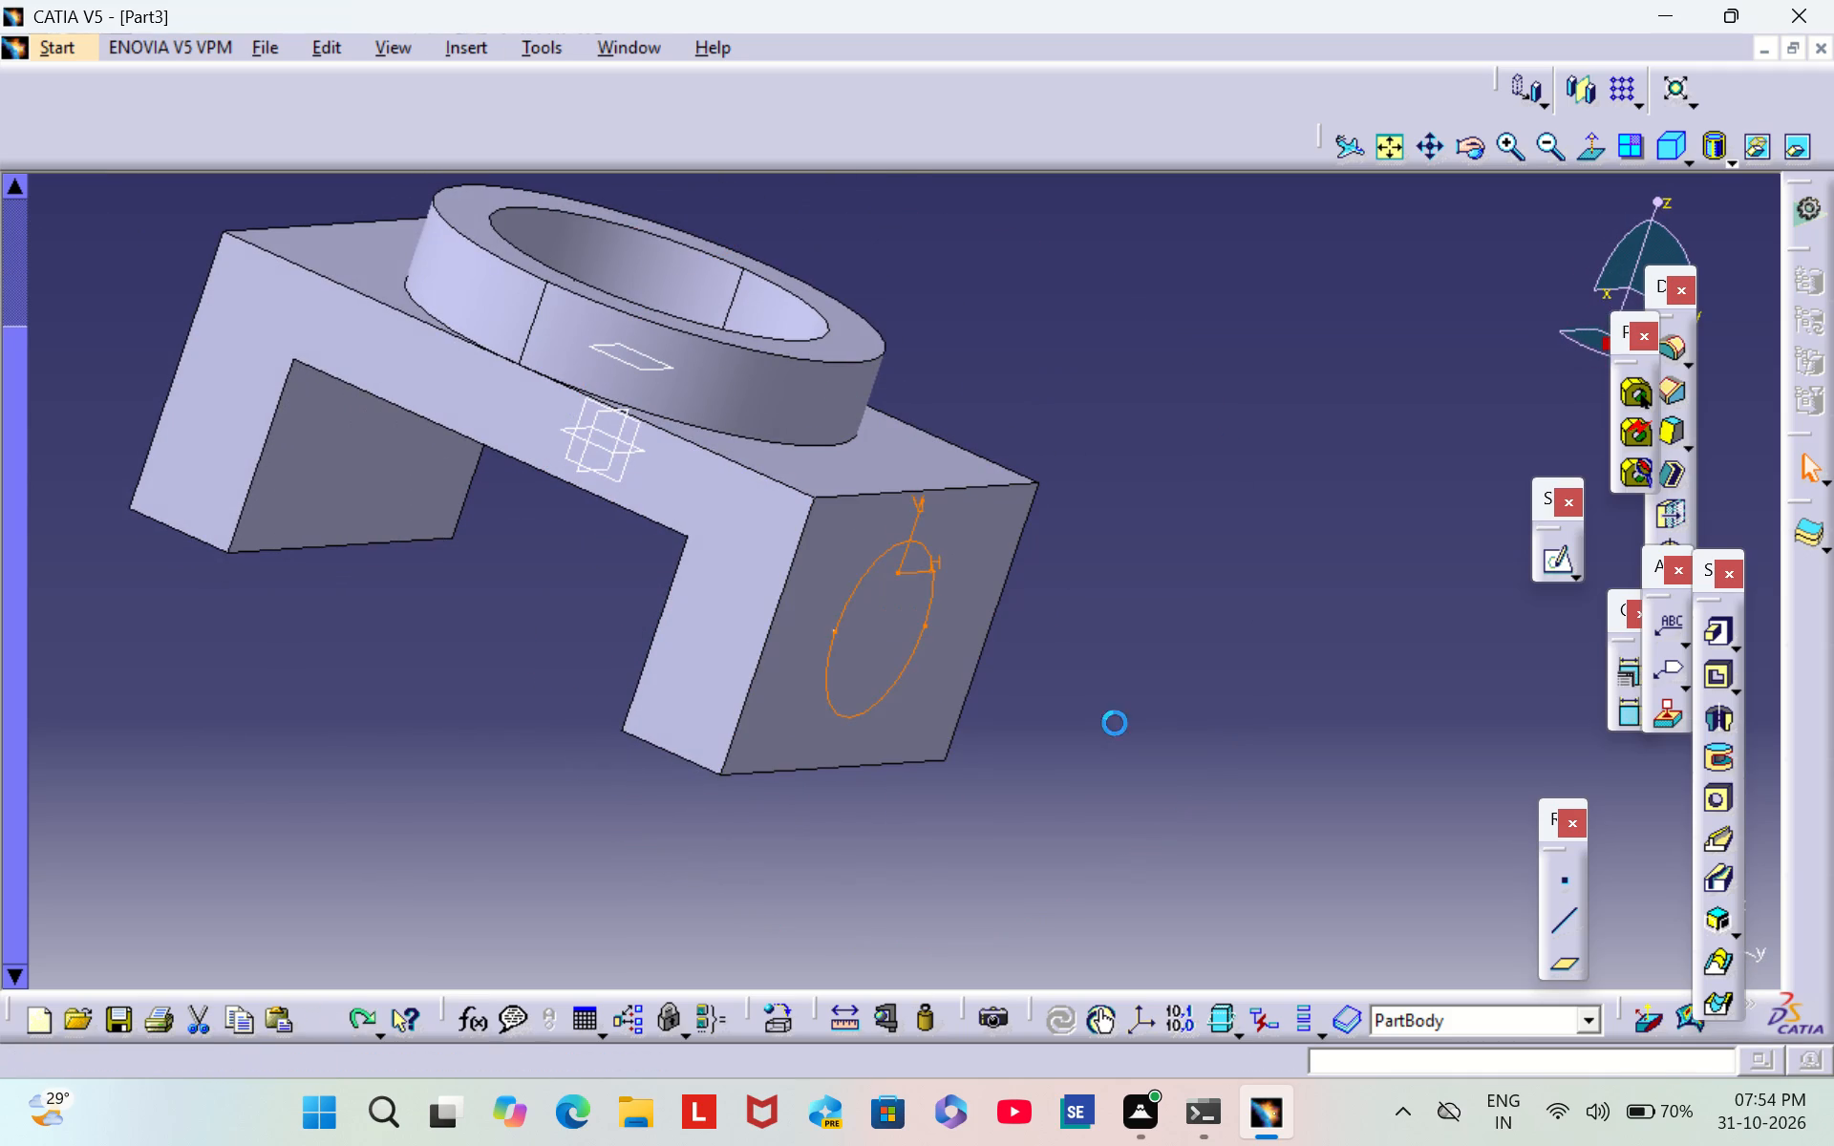
{"action": "key", "text": "ctrl+z"}
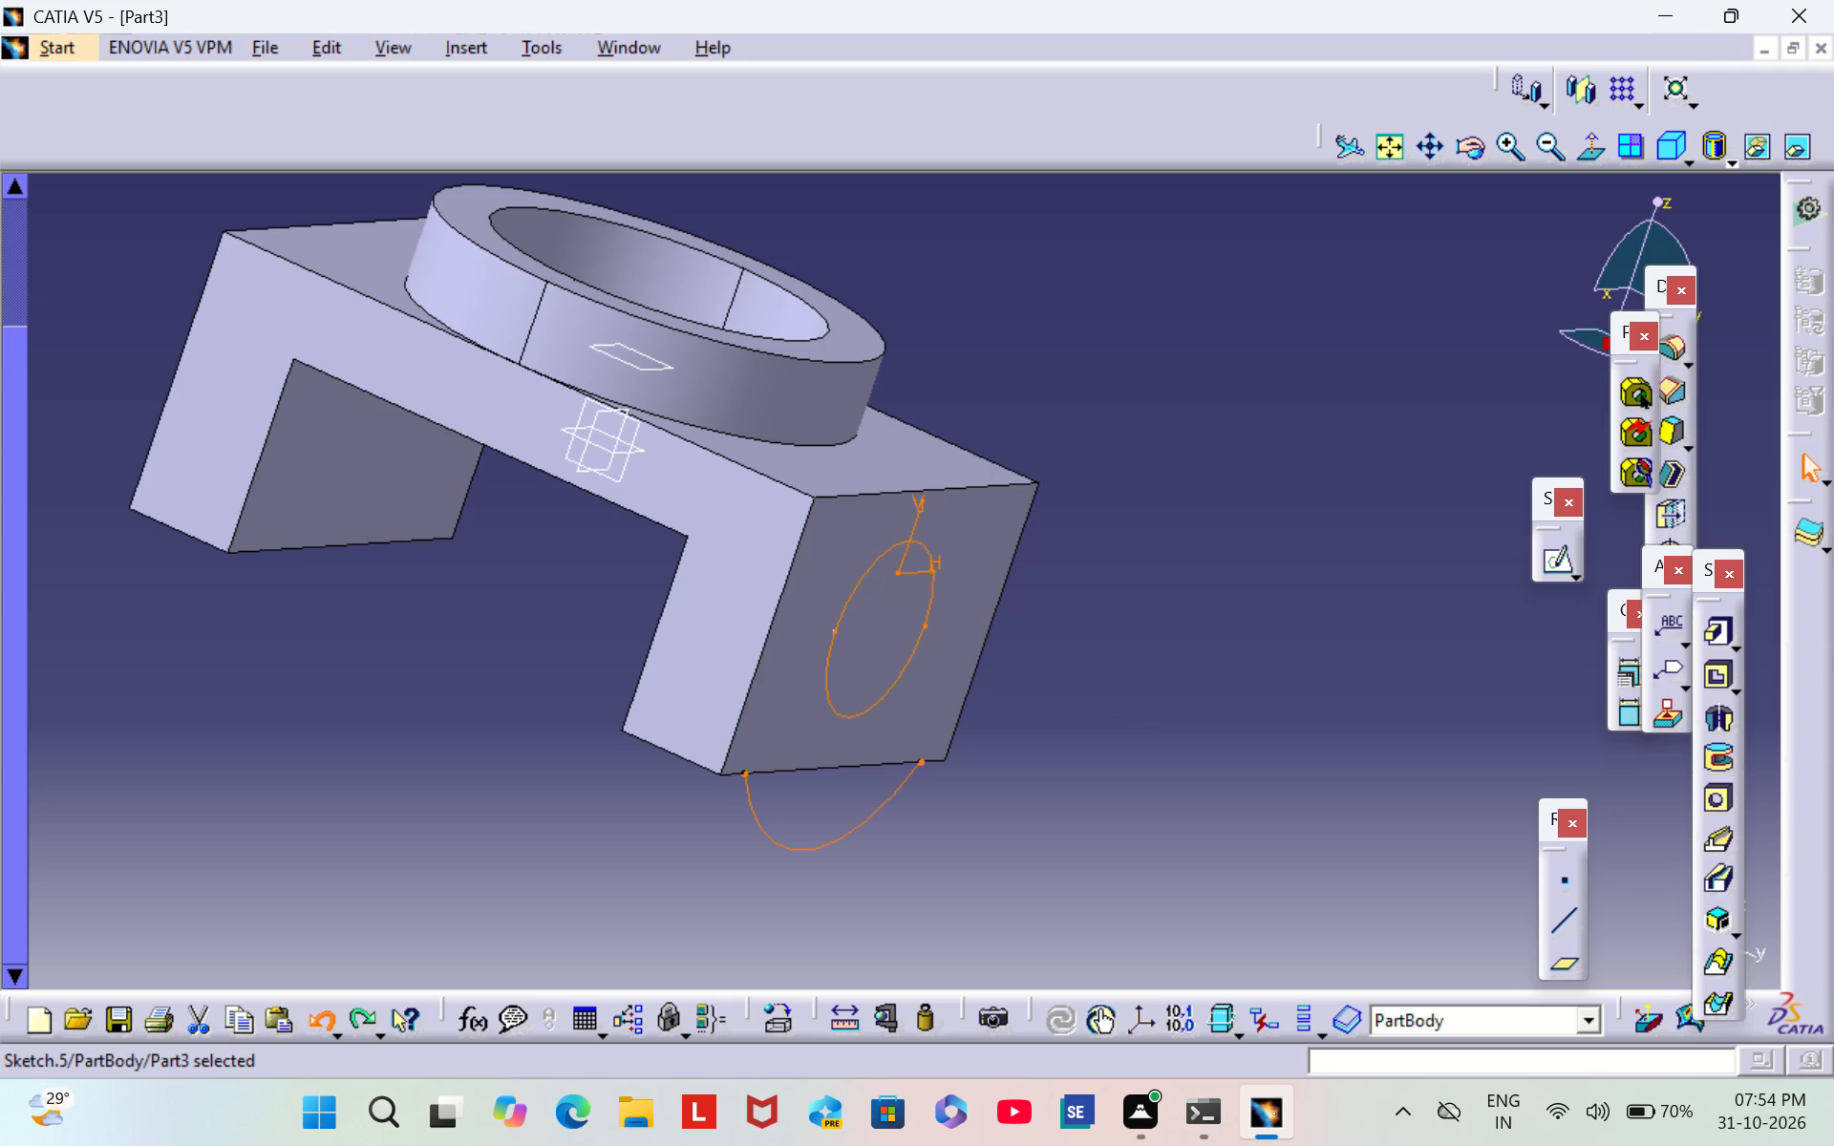
{"action": "key", "text": "ctrl+z"}
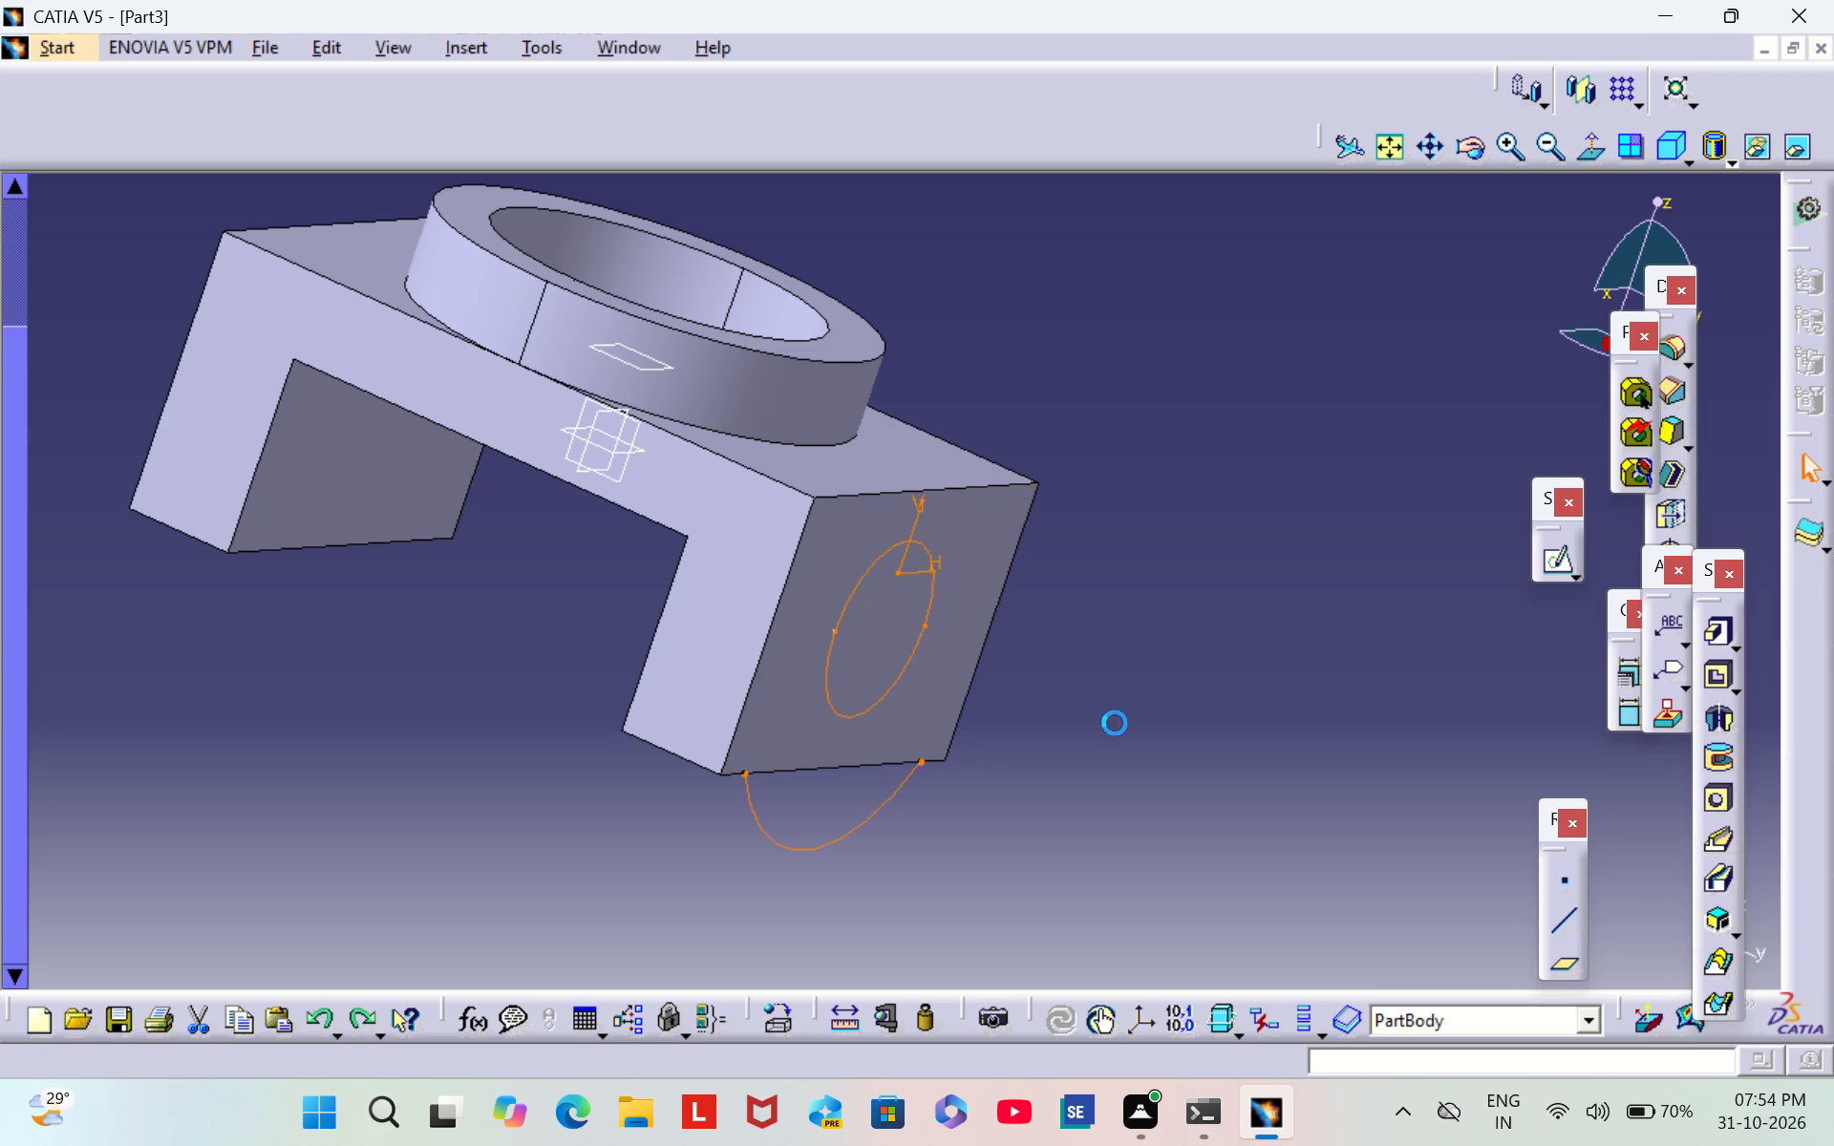
Undo further back through the side-face sketch and the central hole pocket inside the top ring.
{"action": "key", "text": "ctrl+z"}
{"action": "key", "text": "ctrl+z"}
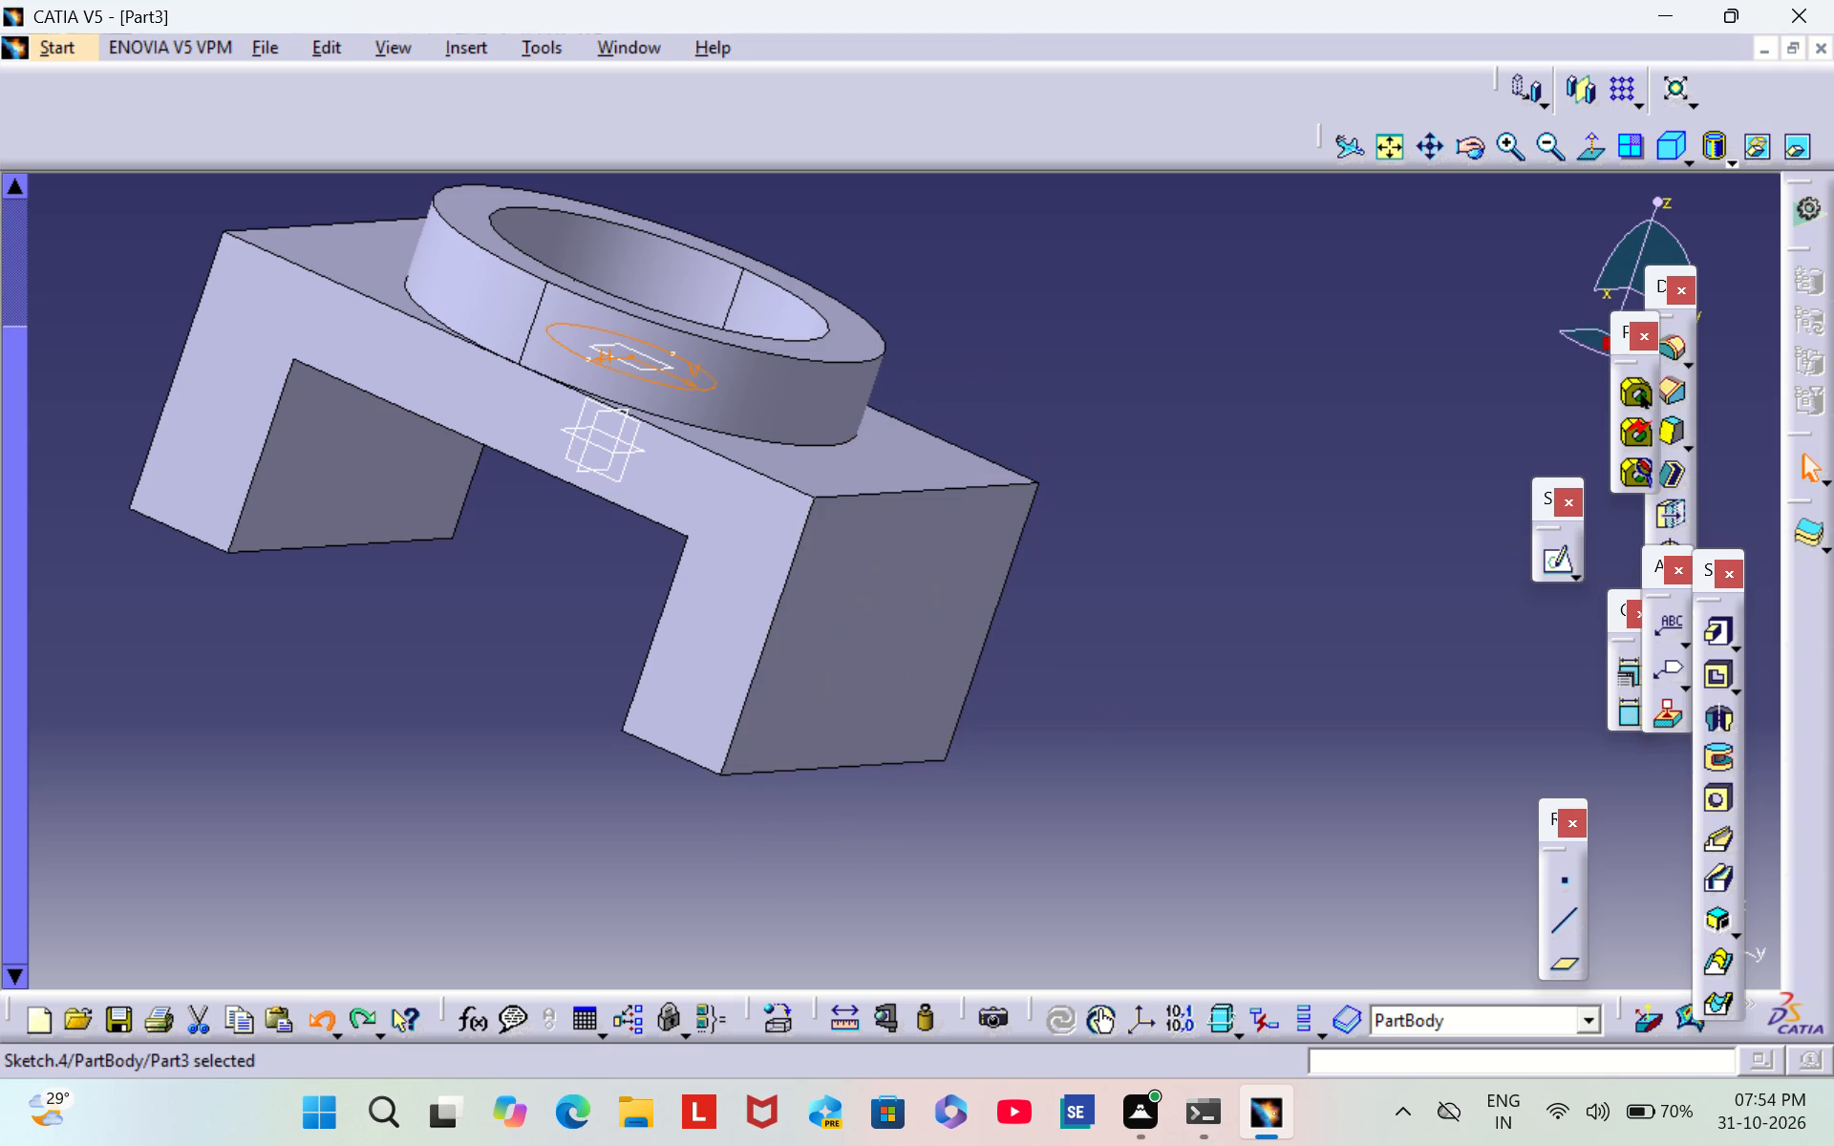
Pocket the circle sketch centred inside the top ring to a depth of 15 mm.
{"action": "left_click_drag", "start_coordinate": [1167, 456], "coordinate": [1173, 455]}
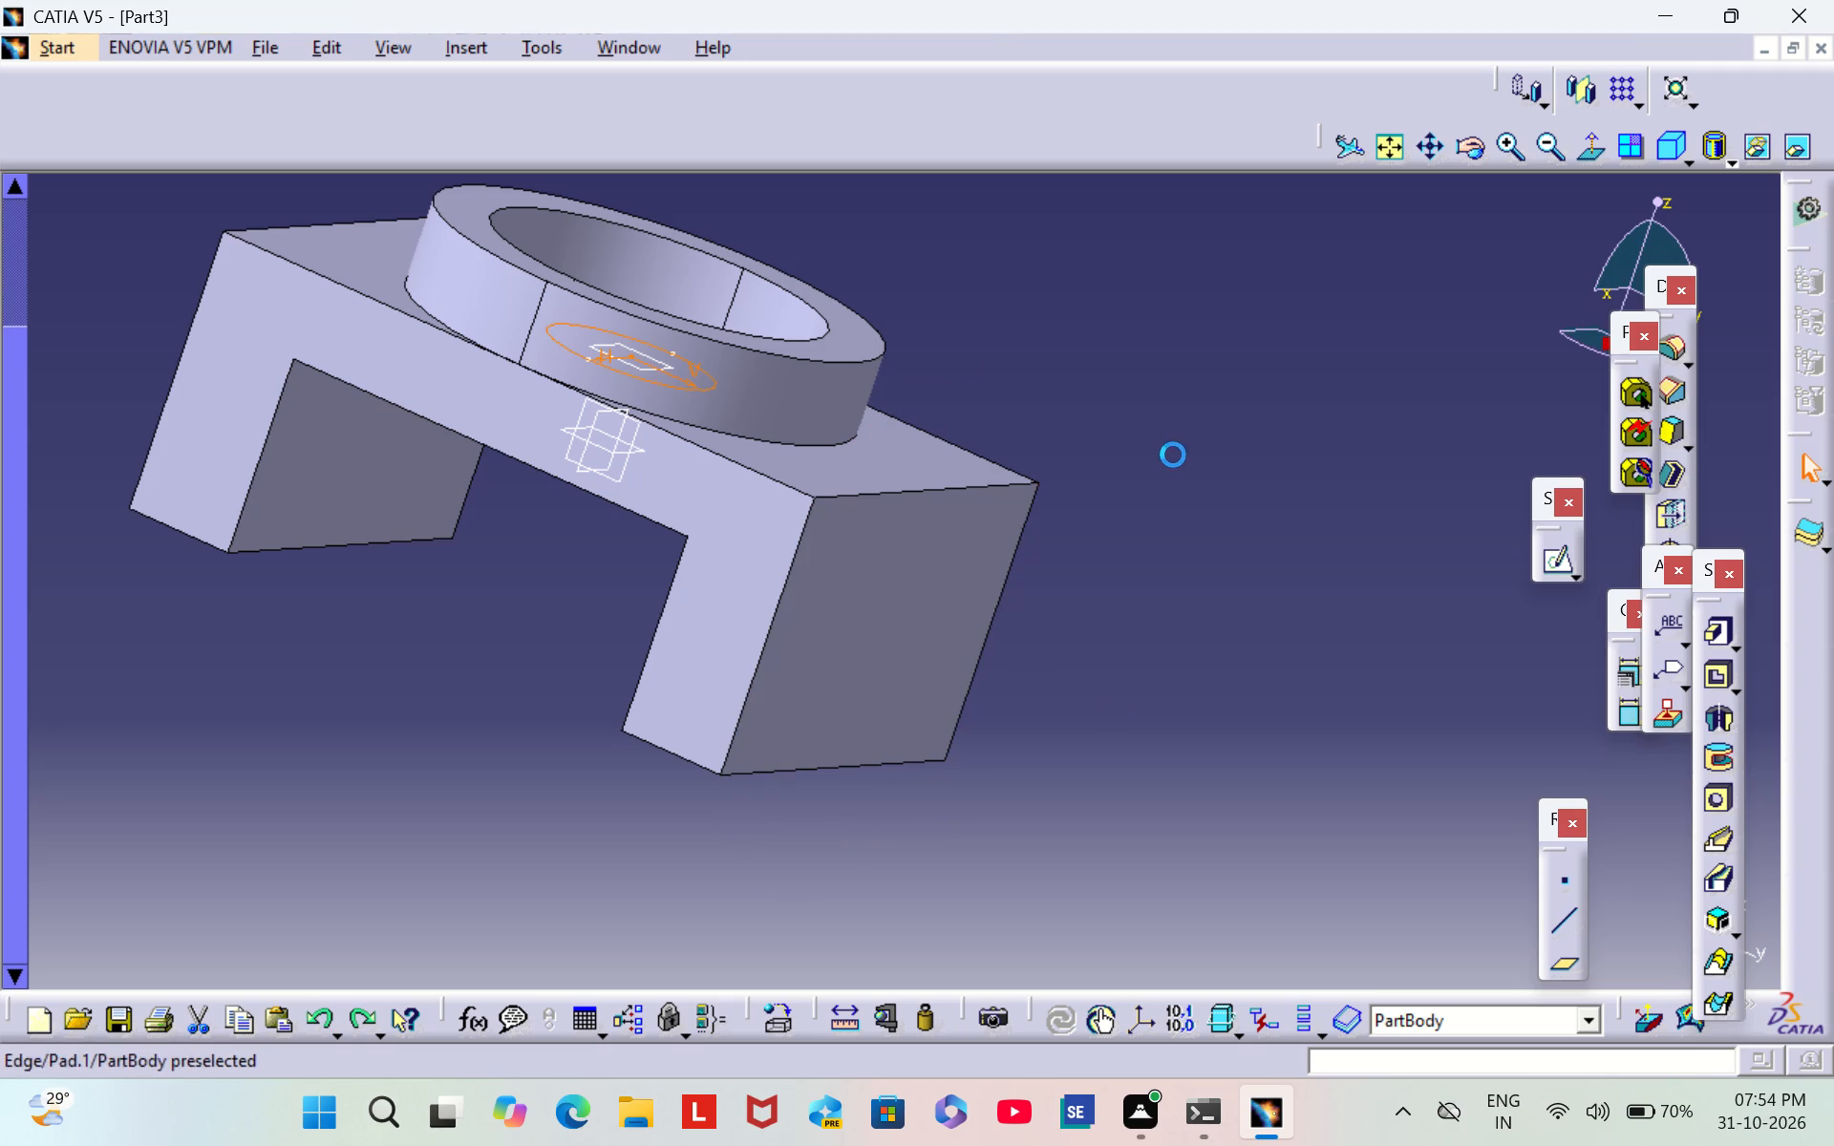
{"action": "left_click_drag", "start_coordinate": [1173, 455], "coordinate": [1178, 455]}
{"action": "middle_click_drag", "start_coordinate": [771, 263], "coordinate": [784, 692]}
{"action": "scroll", "coordinate": [766, 265], "scroll_direction": "down", "scroll_amount": 1}
{"action": "right_click_drag", "start_coordinate": [758, 280], "coordinate": [784, 692]}
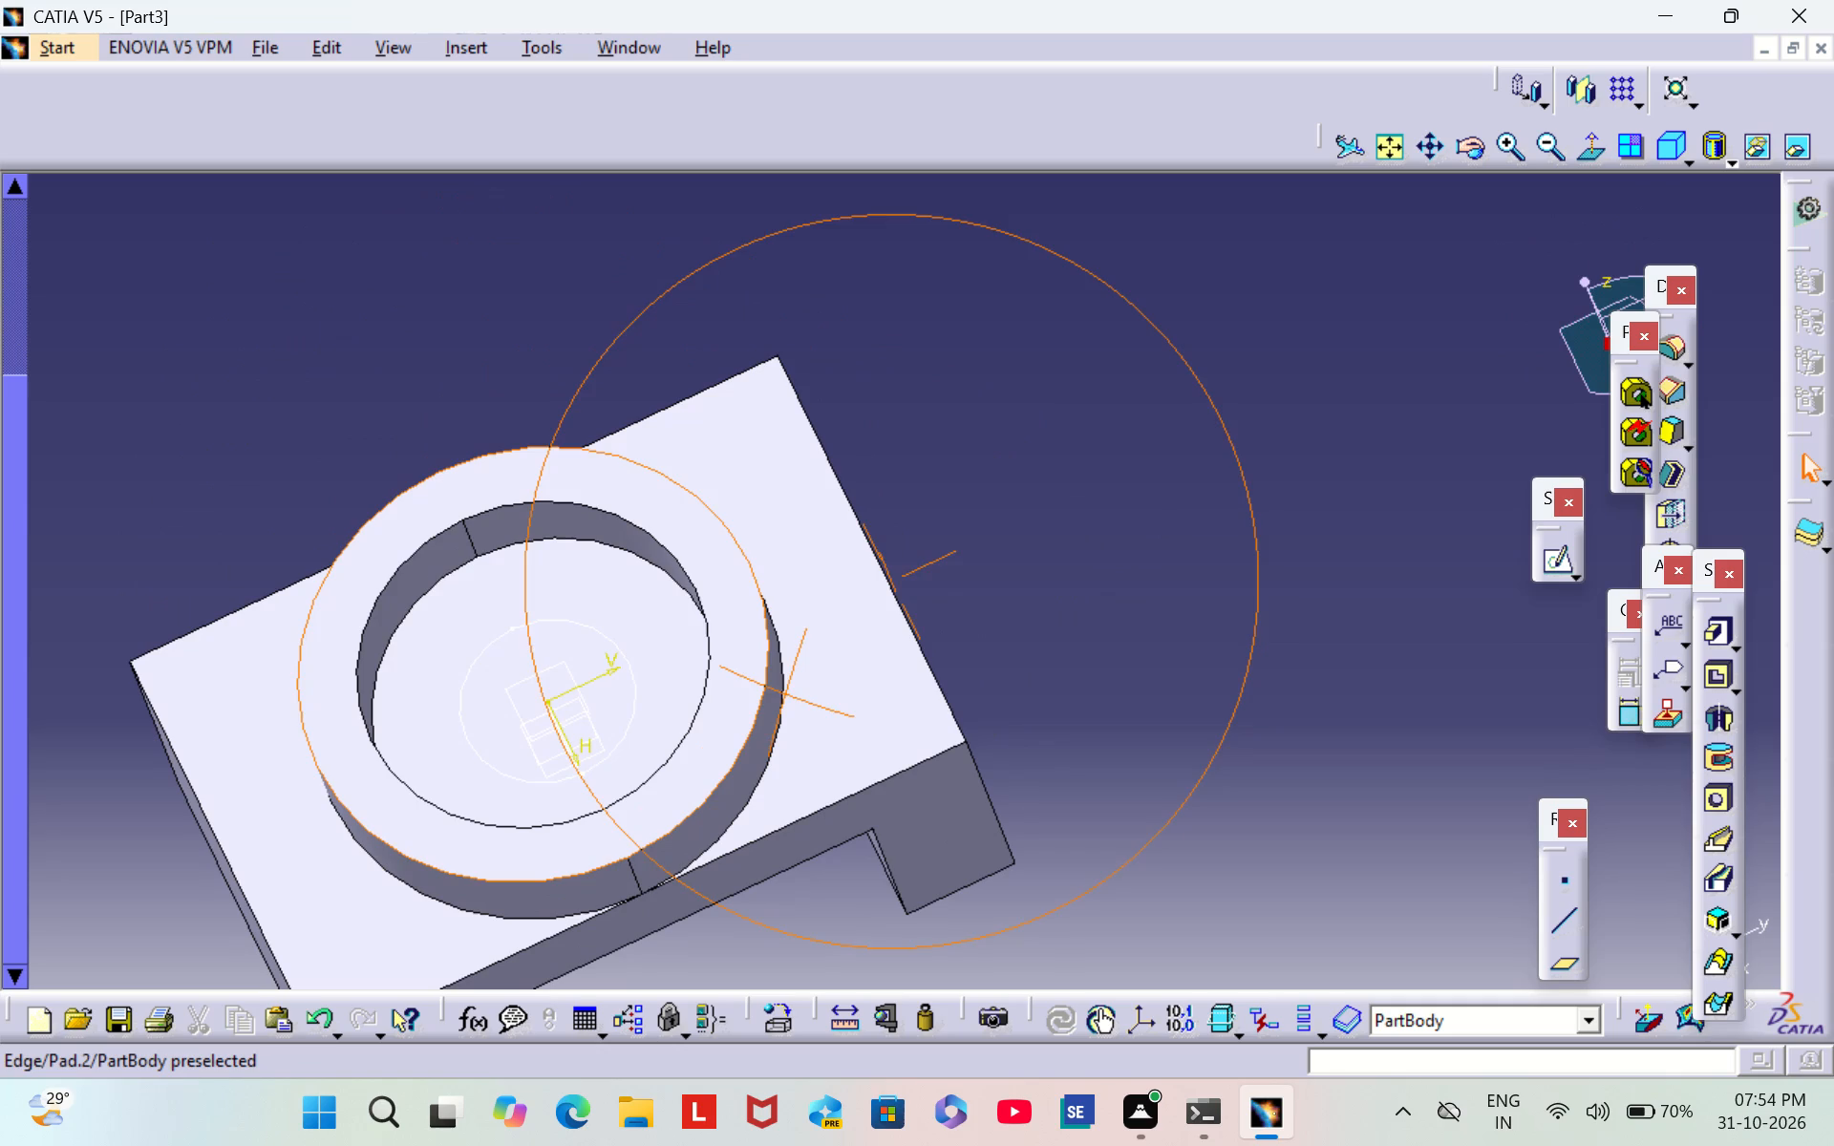
{"action": "right_click", "coordinate": [633, 708]}
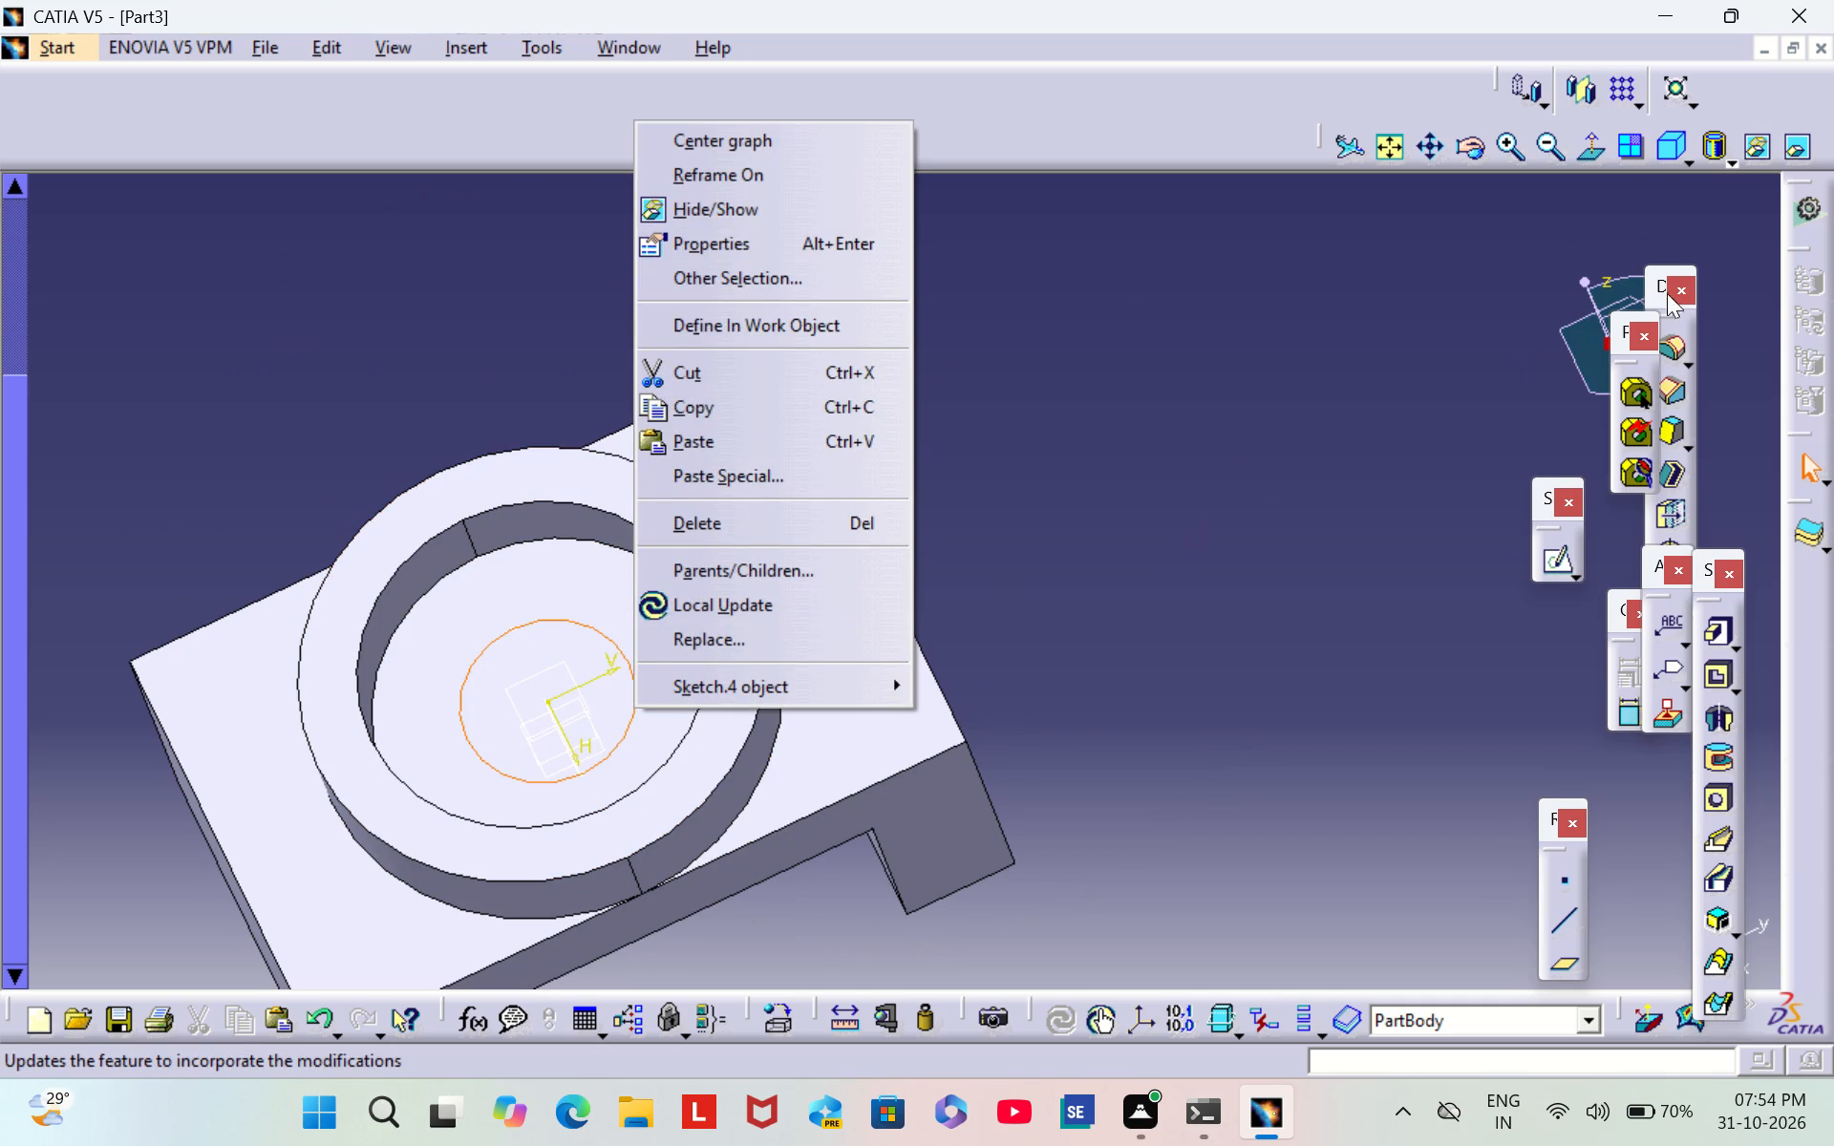
{"action": "left_click", "coordinate": [1709, 674]}
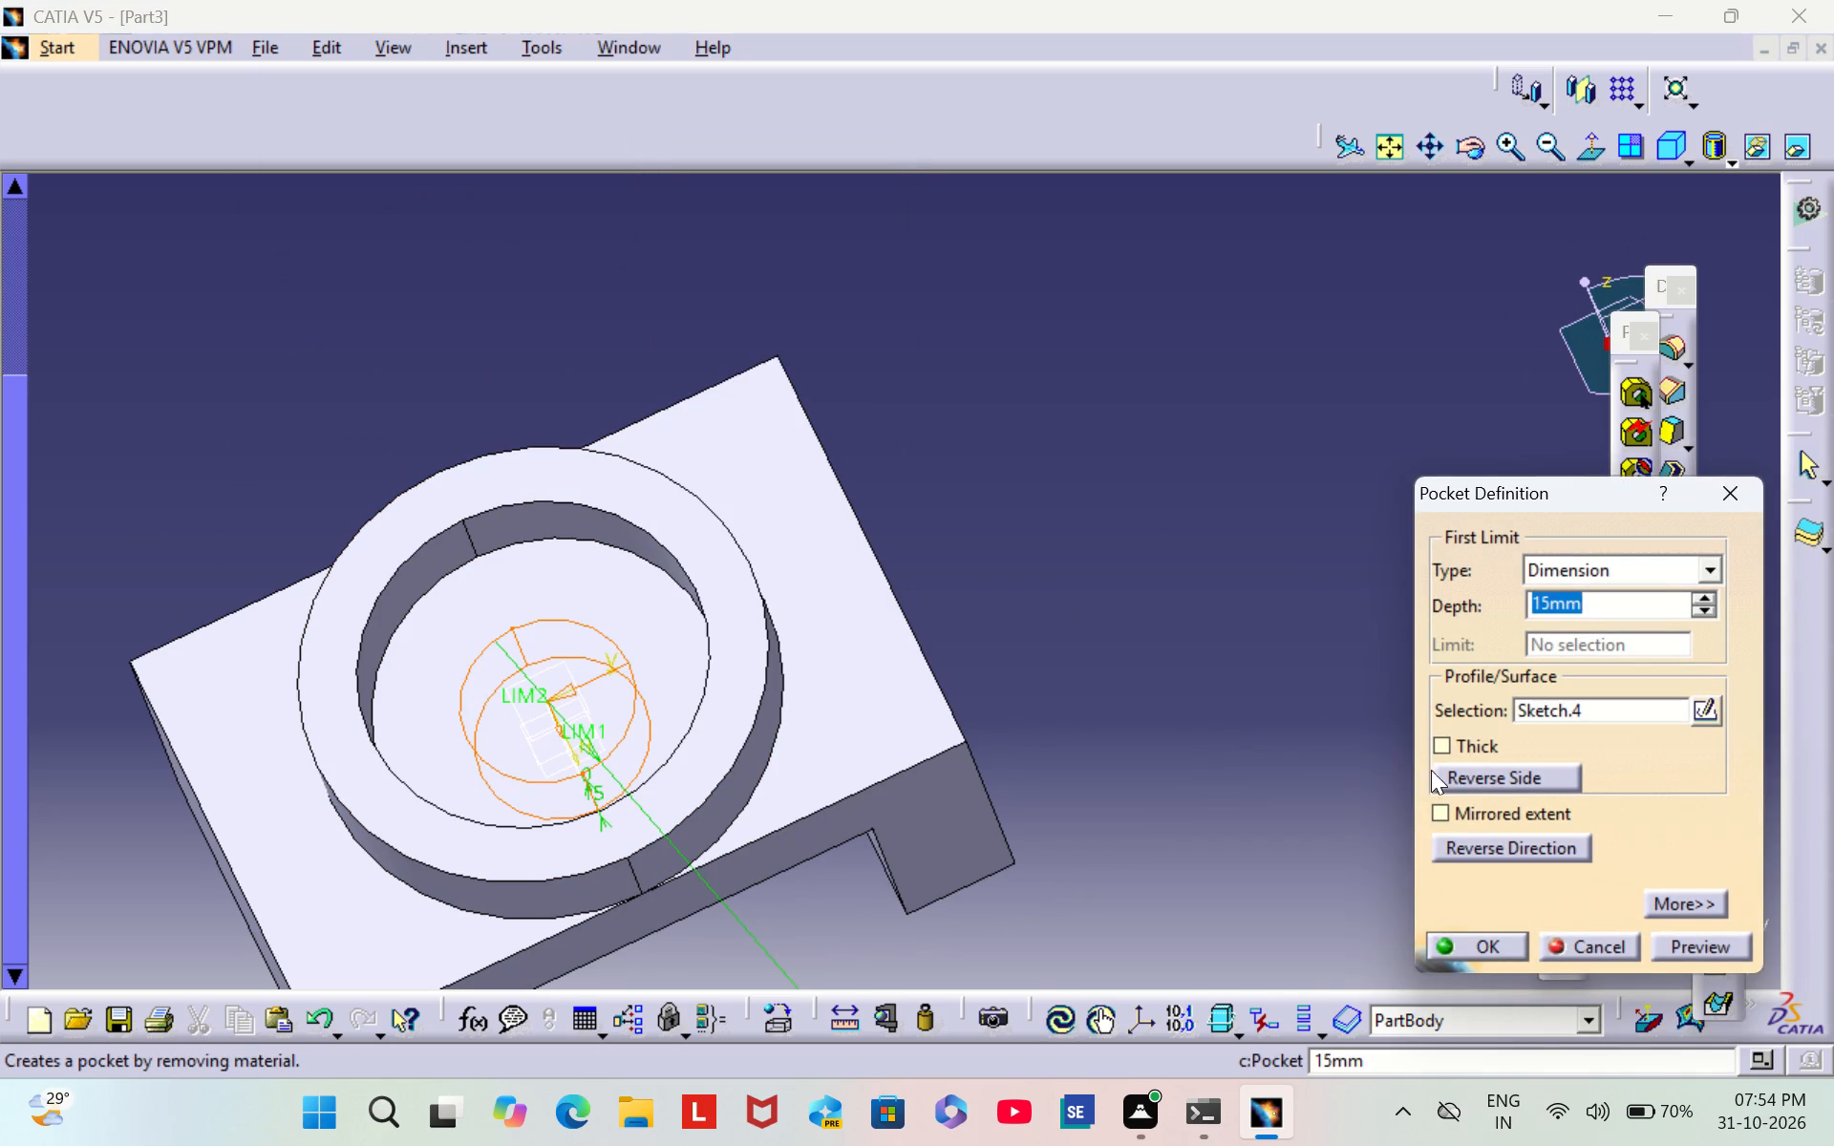
{"action": "left_click", "coordinate": [1472, 932]}
{"action": "left_click", "coordinate": [1099, 589]}
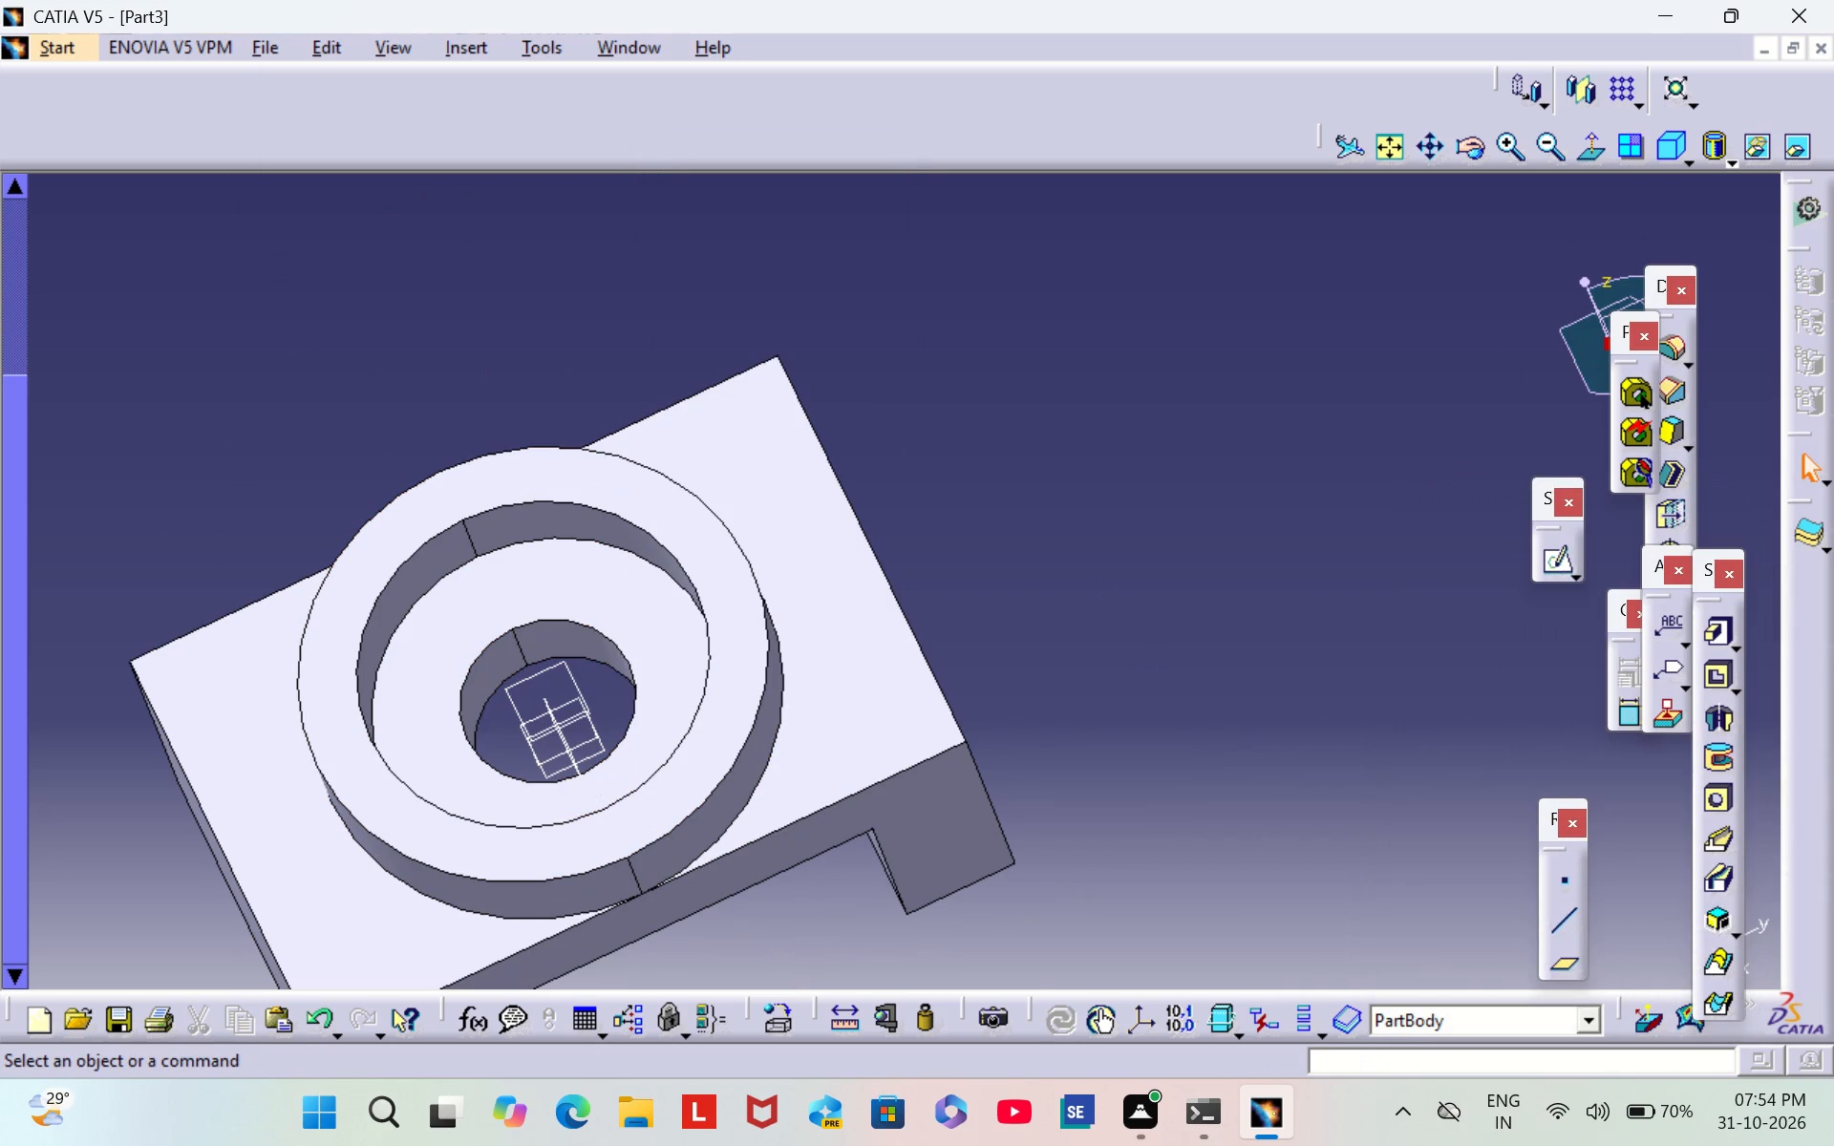
Open a new sketch on the outer side face of one of the block's legs.
{"action": "middle_click_drag", "start_coordinate": [959, 566], "coordinate": [1066, 415]}
{"action": "middle_click_drag", "start_coordinate": [1134, 461], "coordinate": [850, 623]}
{"action": "scroll", "coordinate": [1136, 461], "scroll_direction": "down", "scroll_amount": 1}
{"action": "right_click_drag", "start_coordinate": [1136, 461], "coordinate": [850, 623]}
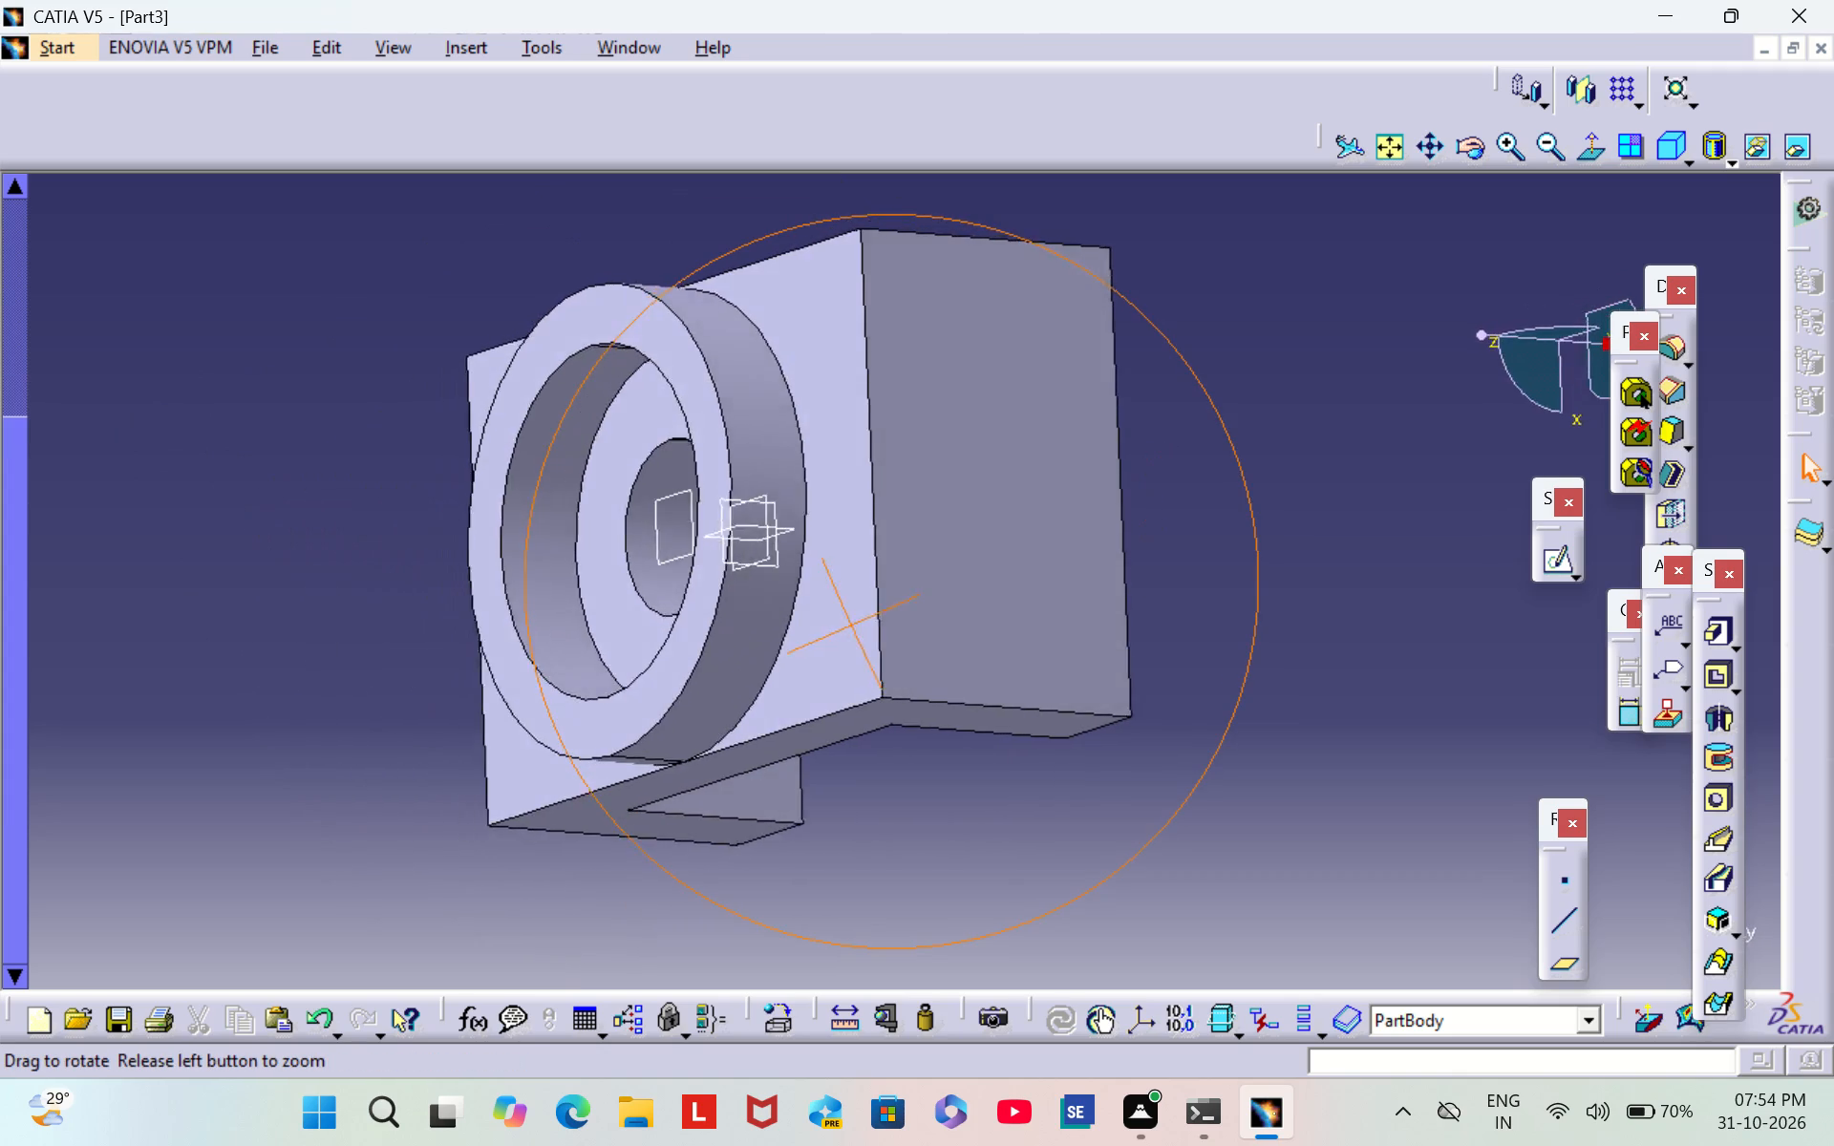
{"action": "middle_click_drag", "start_coordinate": [850, 623], "coordinate": [1201, 443]}
{"action": "right_click_drag", "start_coordinate": [850, 623], "coordinate": [1201, 443]}
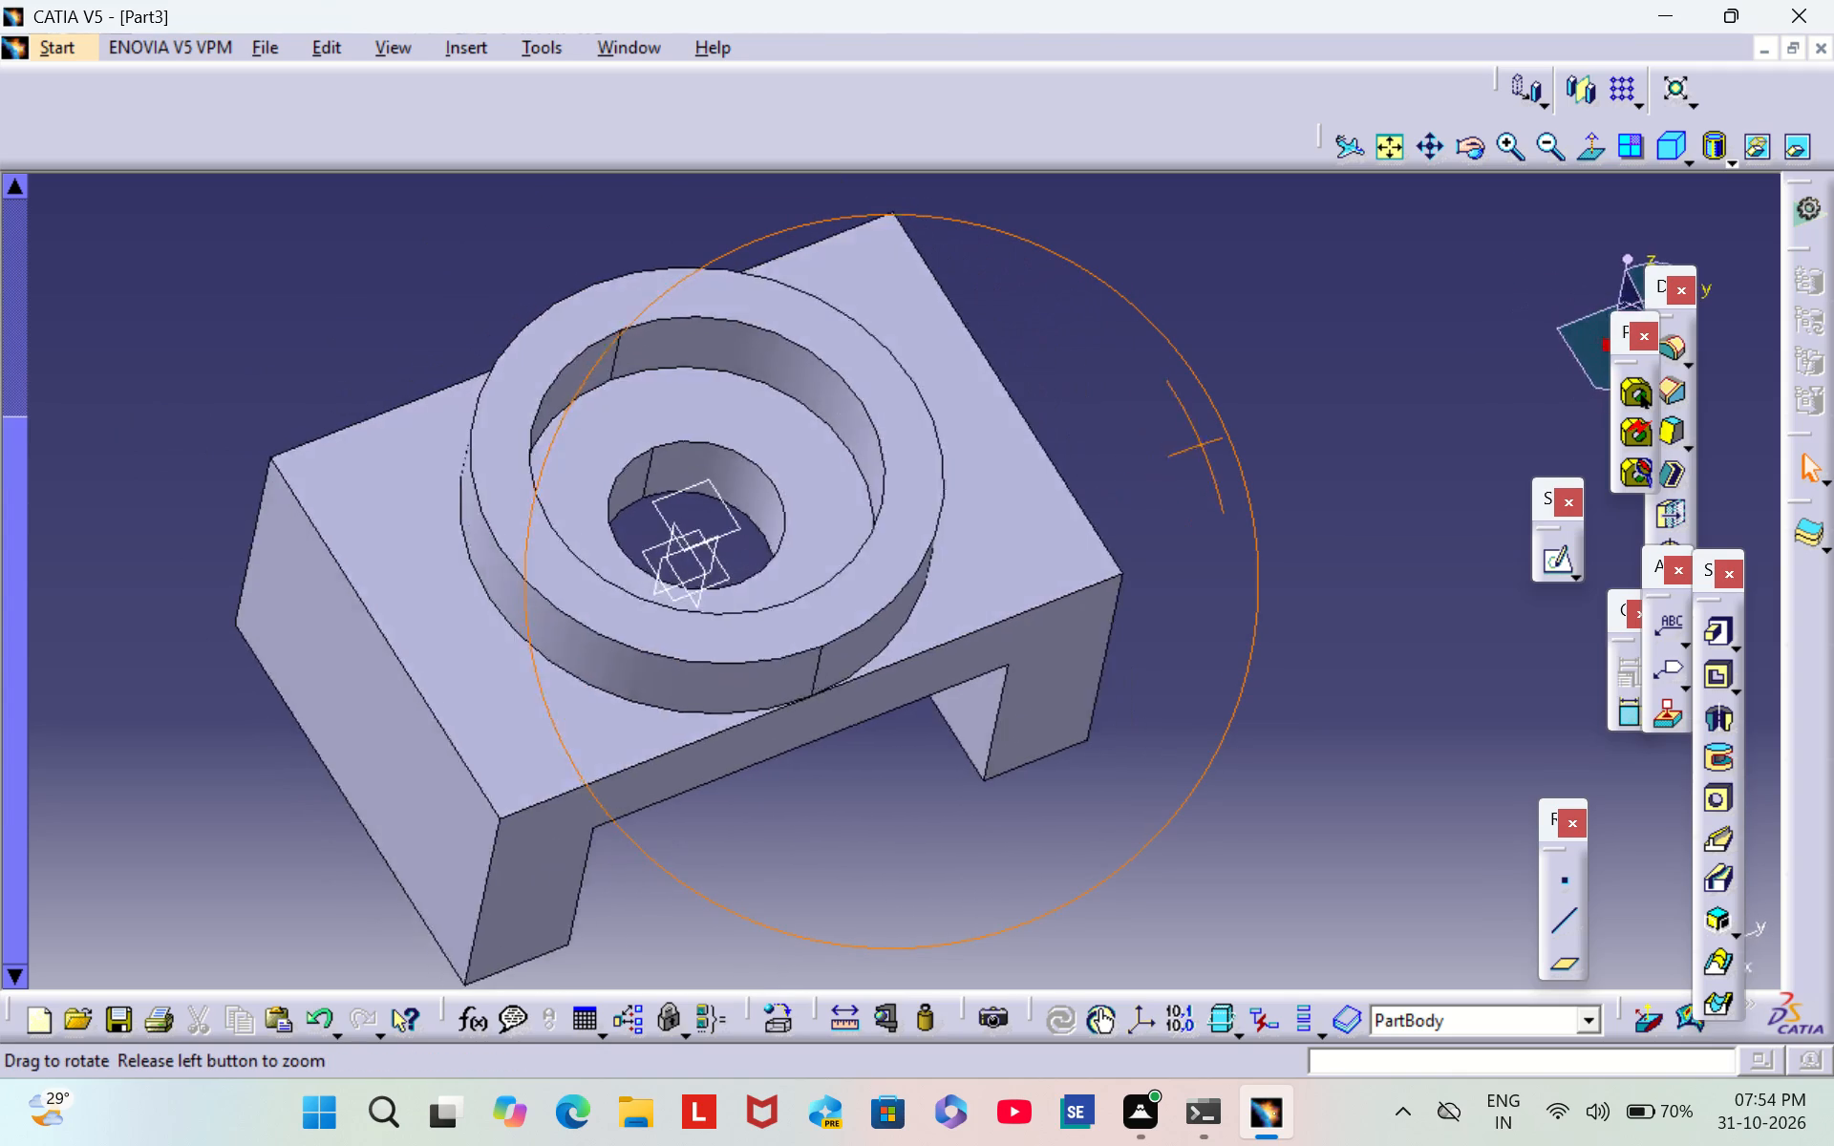
{"action": "right_click_drag", "start_coordinate": [1201, 443], "coordinate": [1271, 341]}
{"action": "middle_click_drag", "start_coordinate": [1201, 443], "coordinate": [1271, 342]}
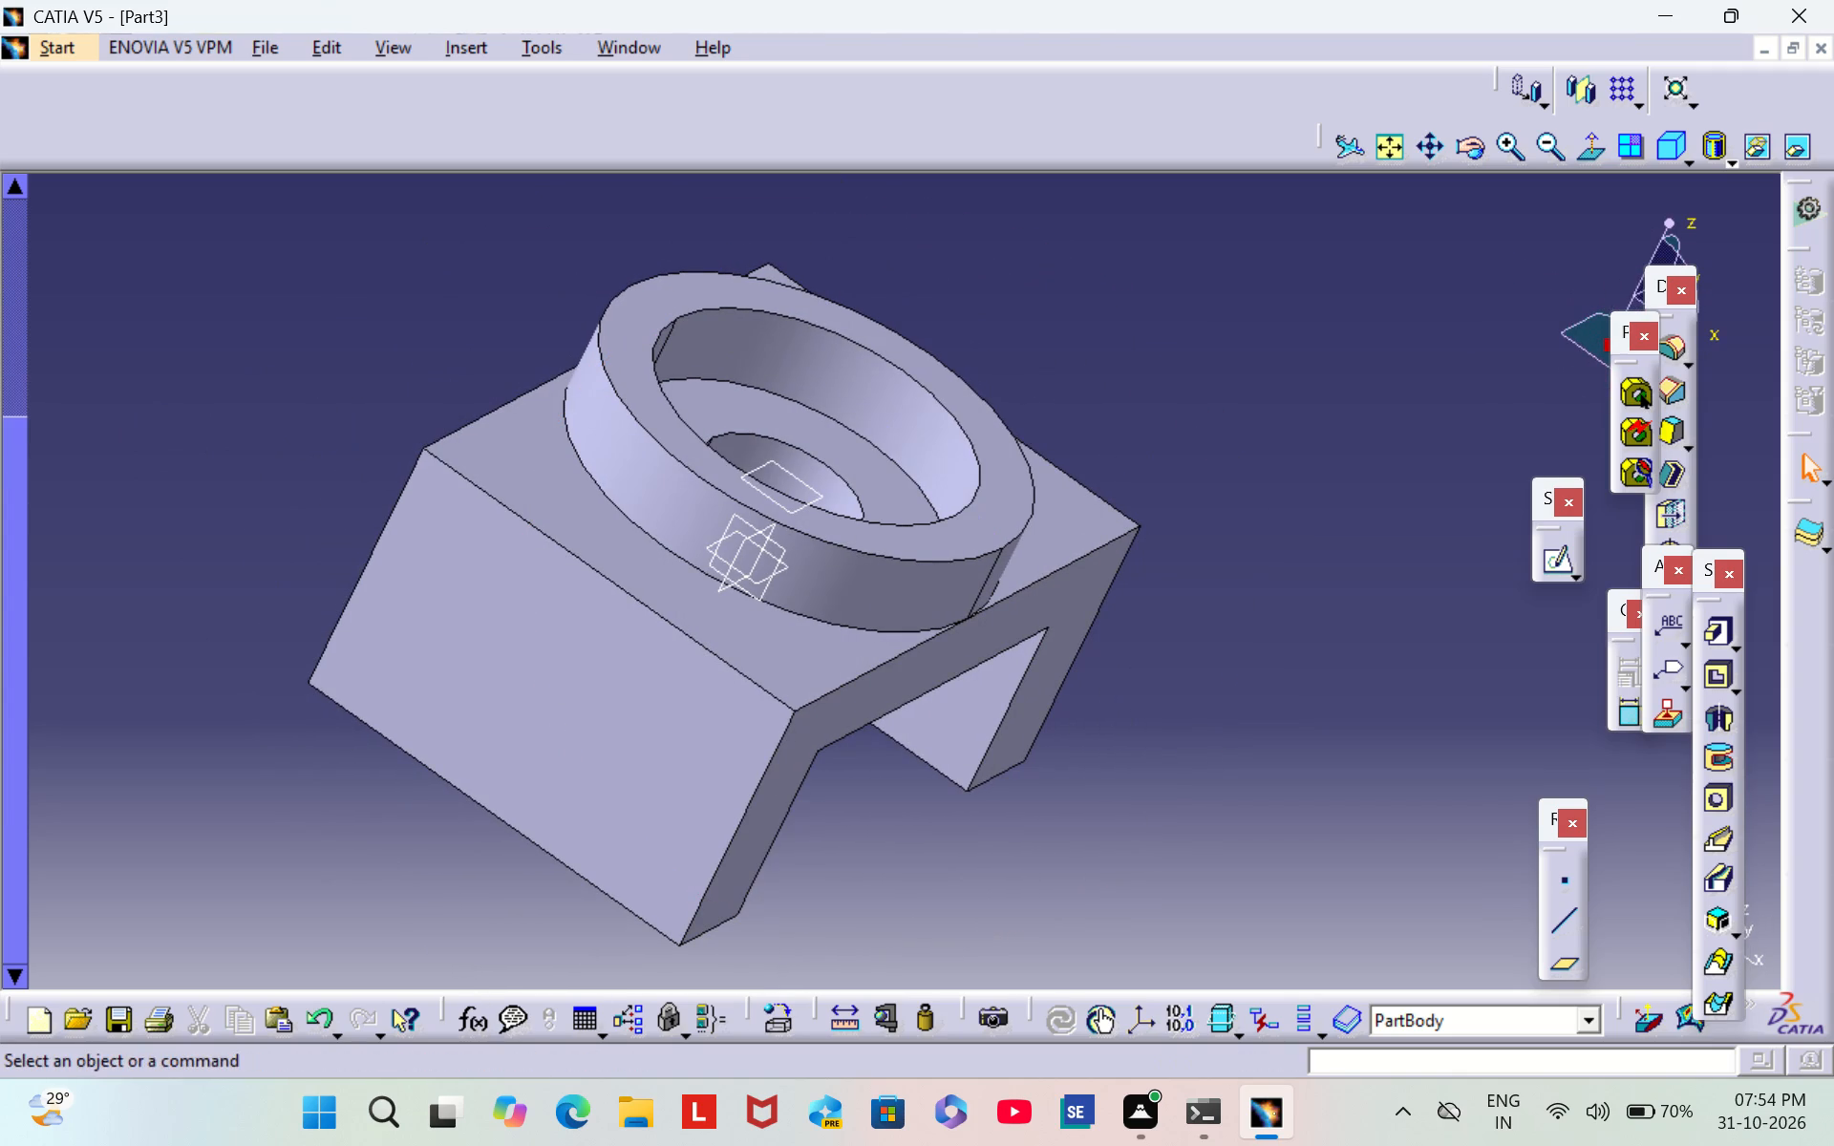
{"action": "middle_click_drag", "start_coordinate": [471, 969], "coordinate": [650, 681]}
{"action": "right_click_drag", "start_coordinate": [471, 966], "coordinate": [648, 680]}
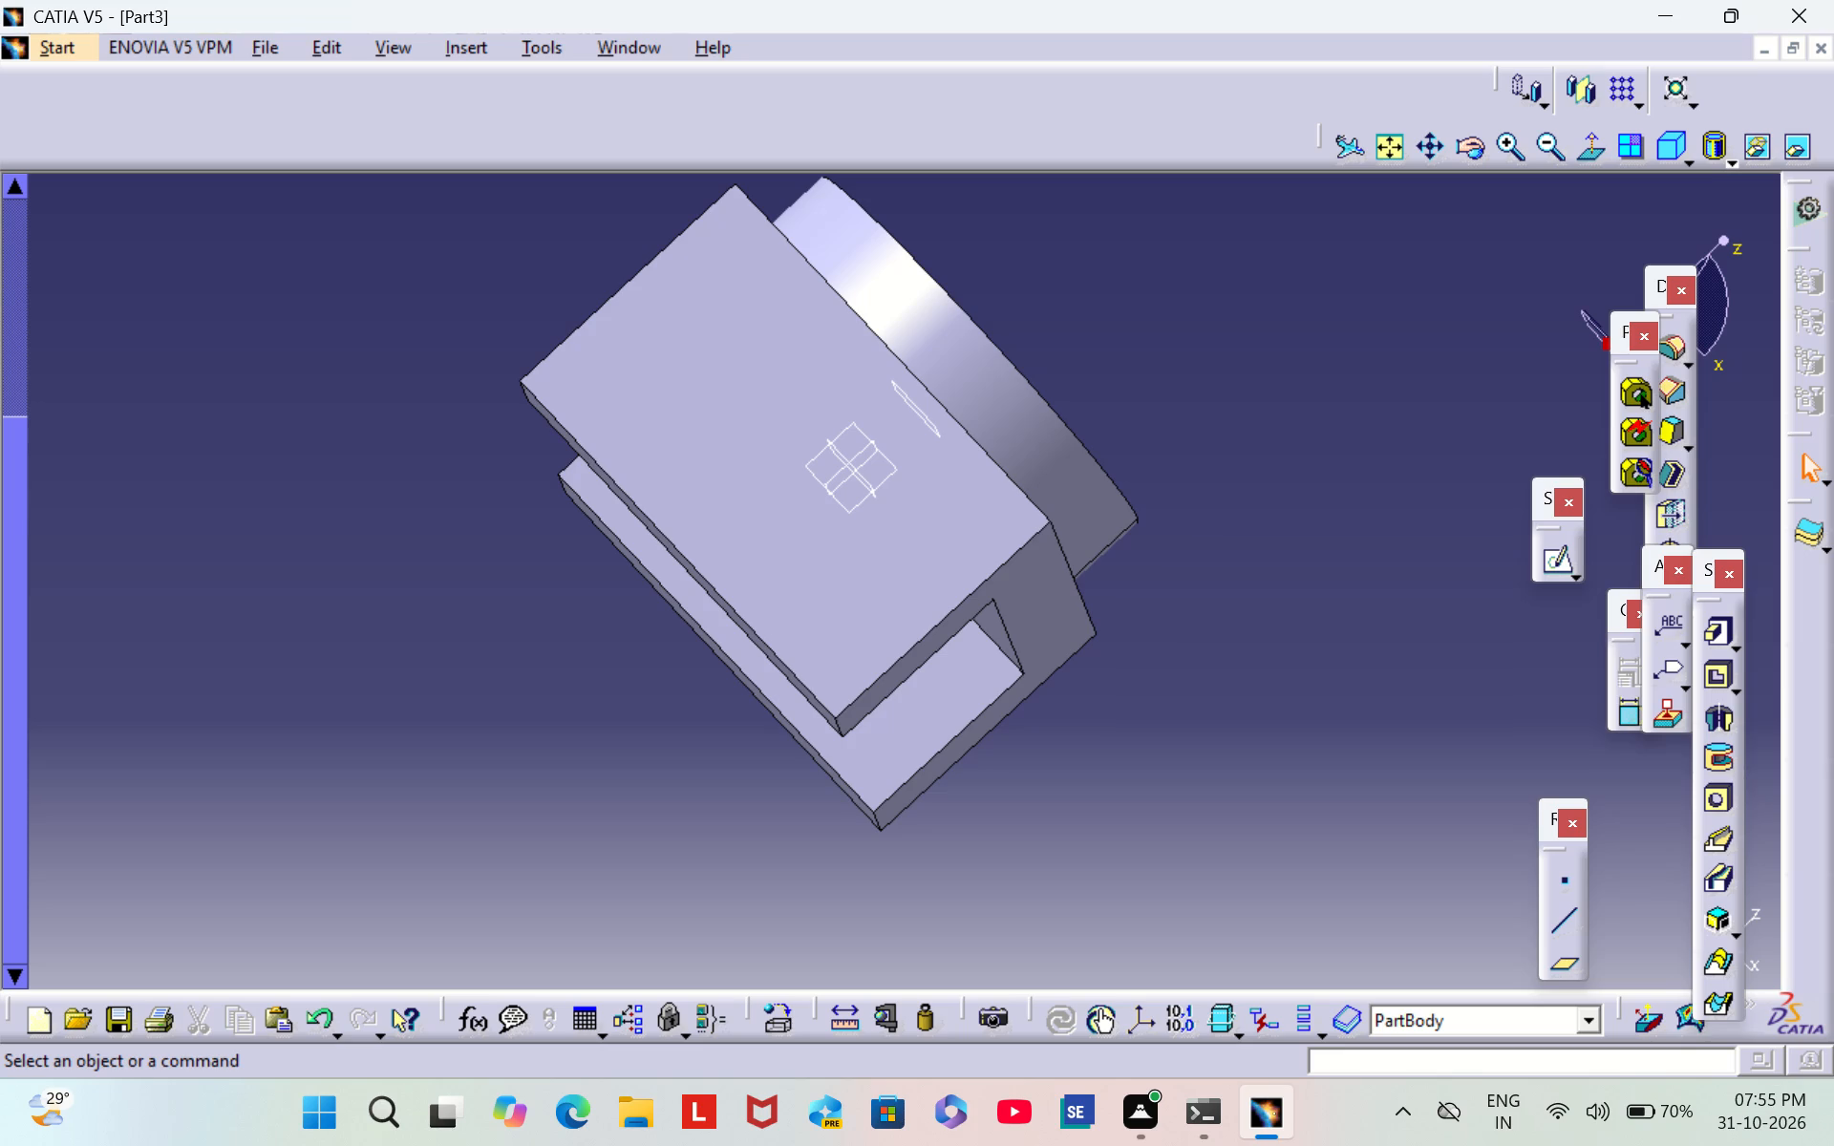
{"action": "middle_click_drag", "start_coordinate": [1210, 303], "coordinate": [1210, 305]}
{"action": "scroll", "coordinate": [1210, 305], "scroll_direction": "down", "scroll_amount": 1}
{"action": "middle_click_drag", "start_coordinate": [1210, 305], "coordinate": [727, 740]}
{"action": "right_click_drag", "start_coordinate": [1190, 329], "coordinate": [727, 740]}
{"action": "right_click", "coordinate": [964, 414]}
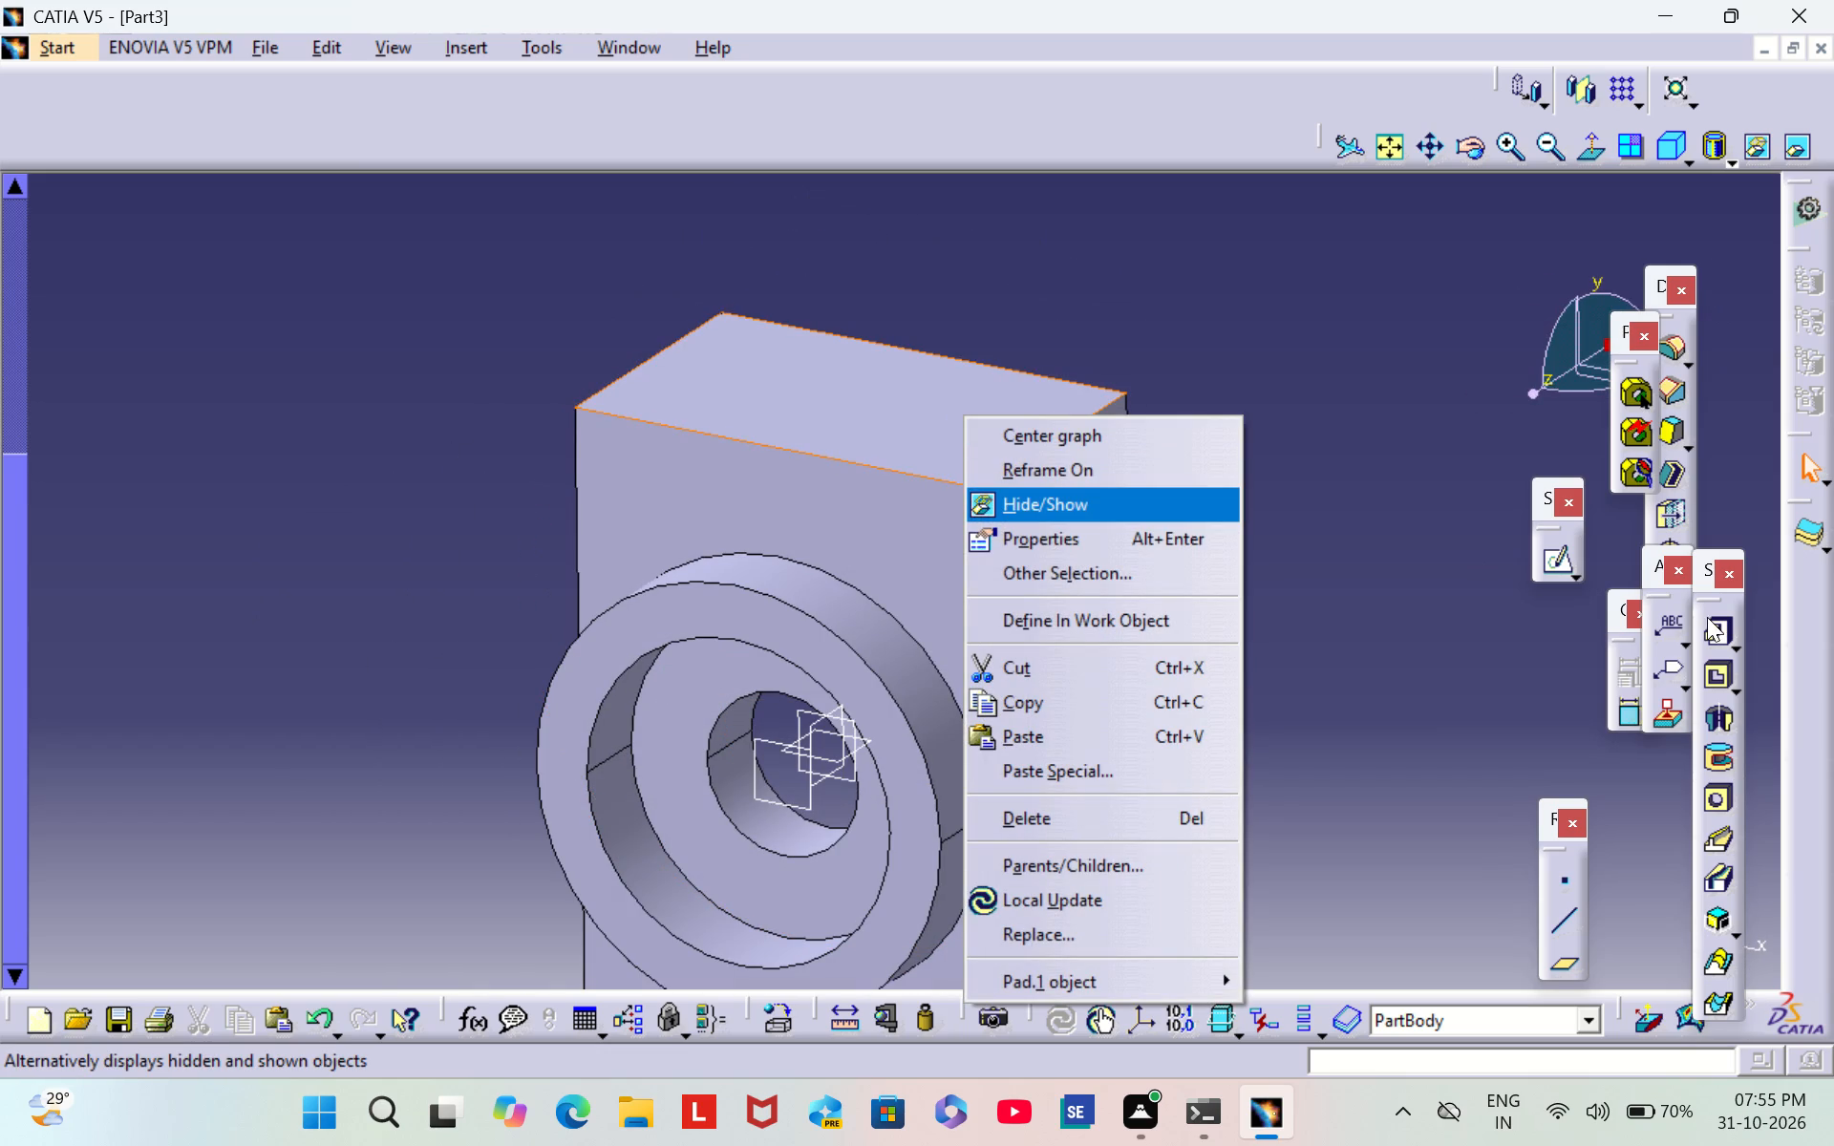
{"action": "left_click", "coordinate": [1558, 568]}
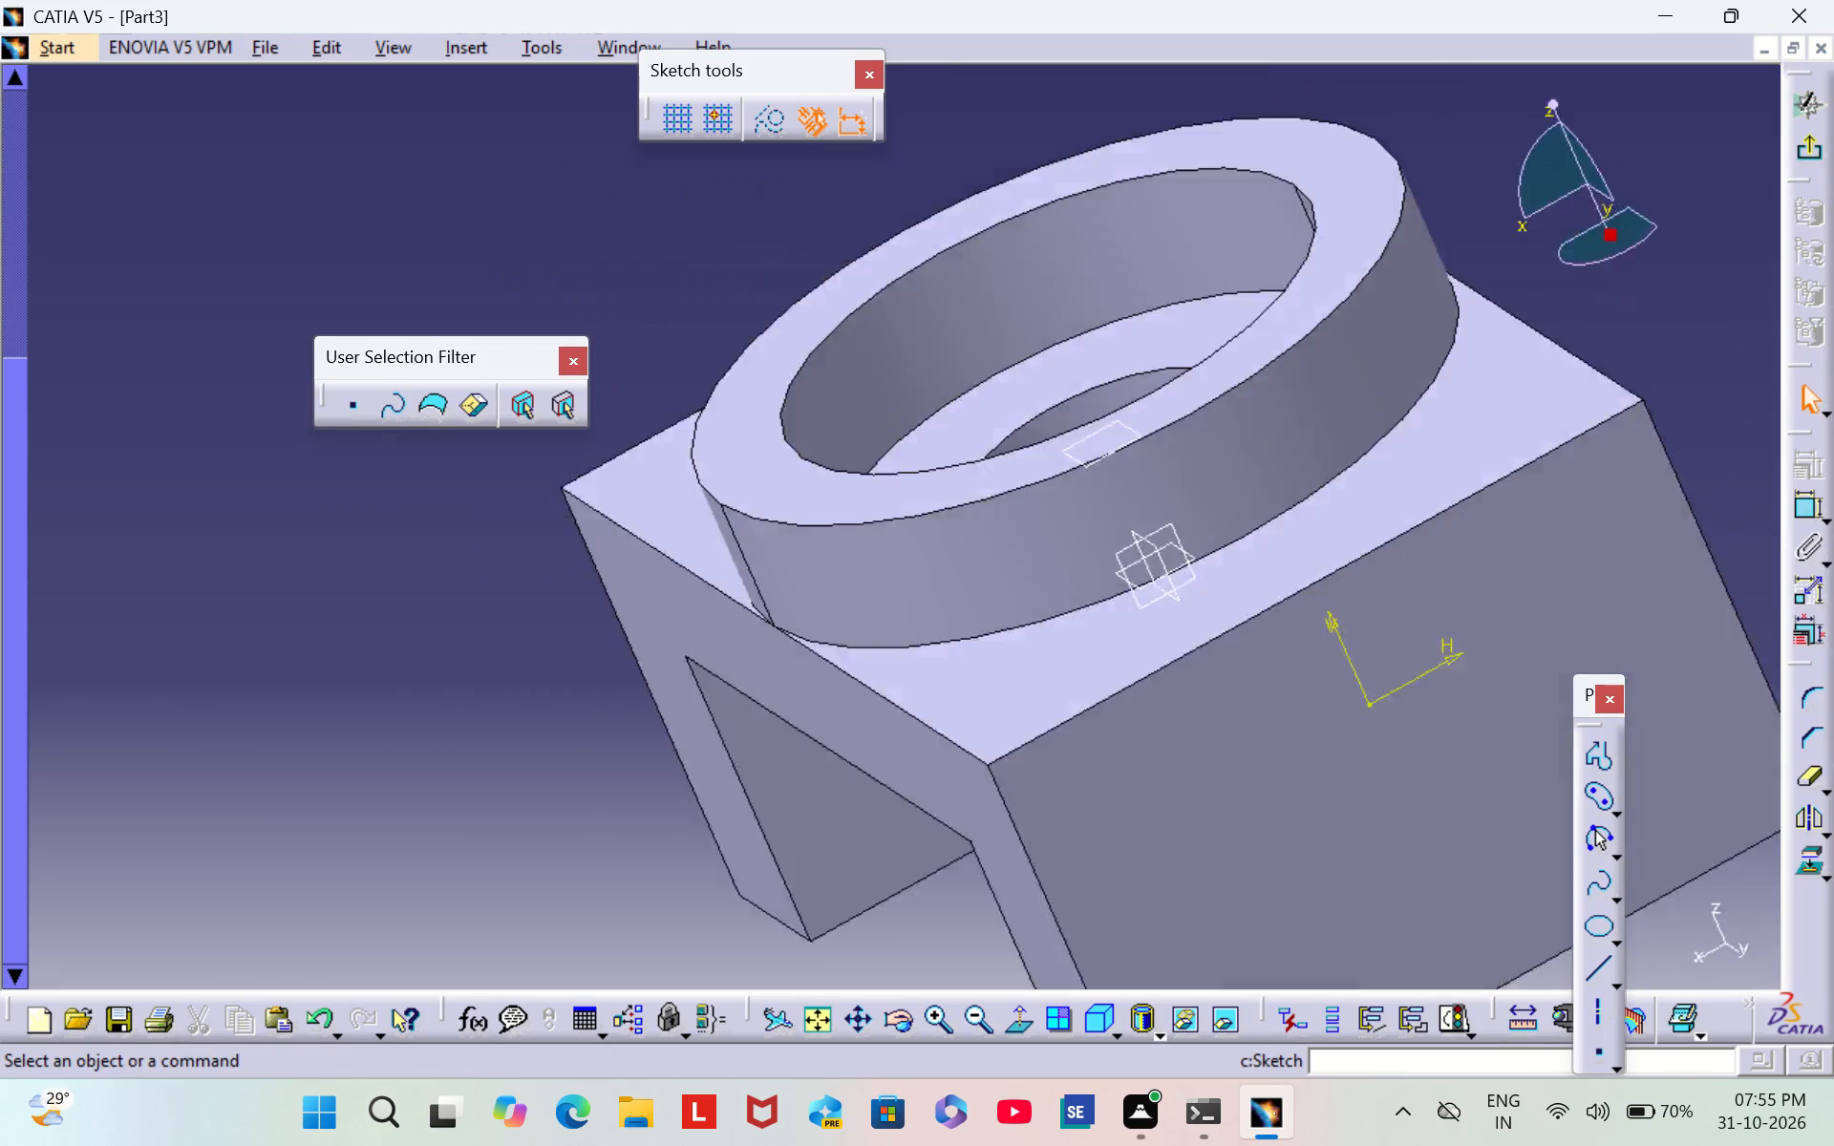
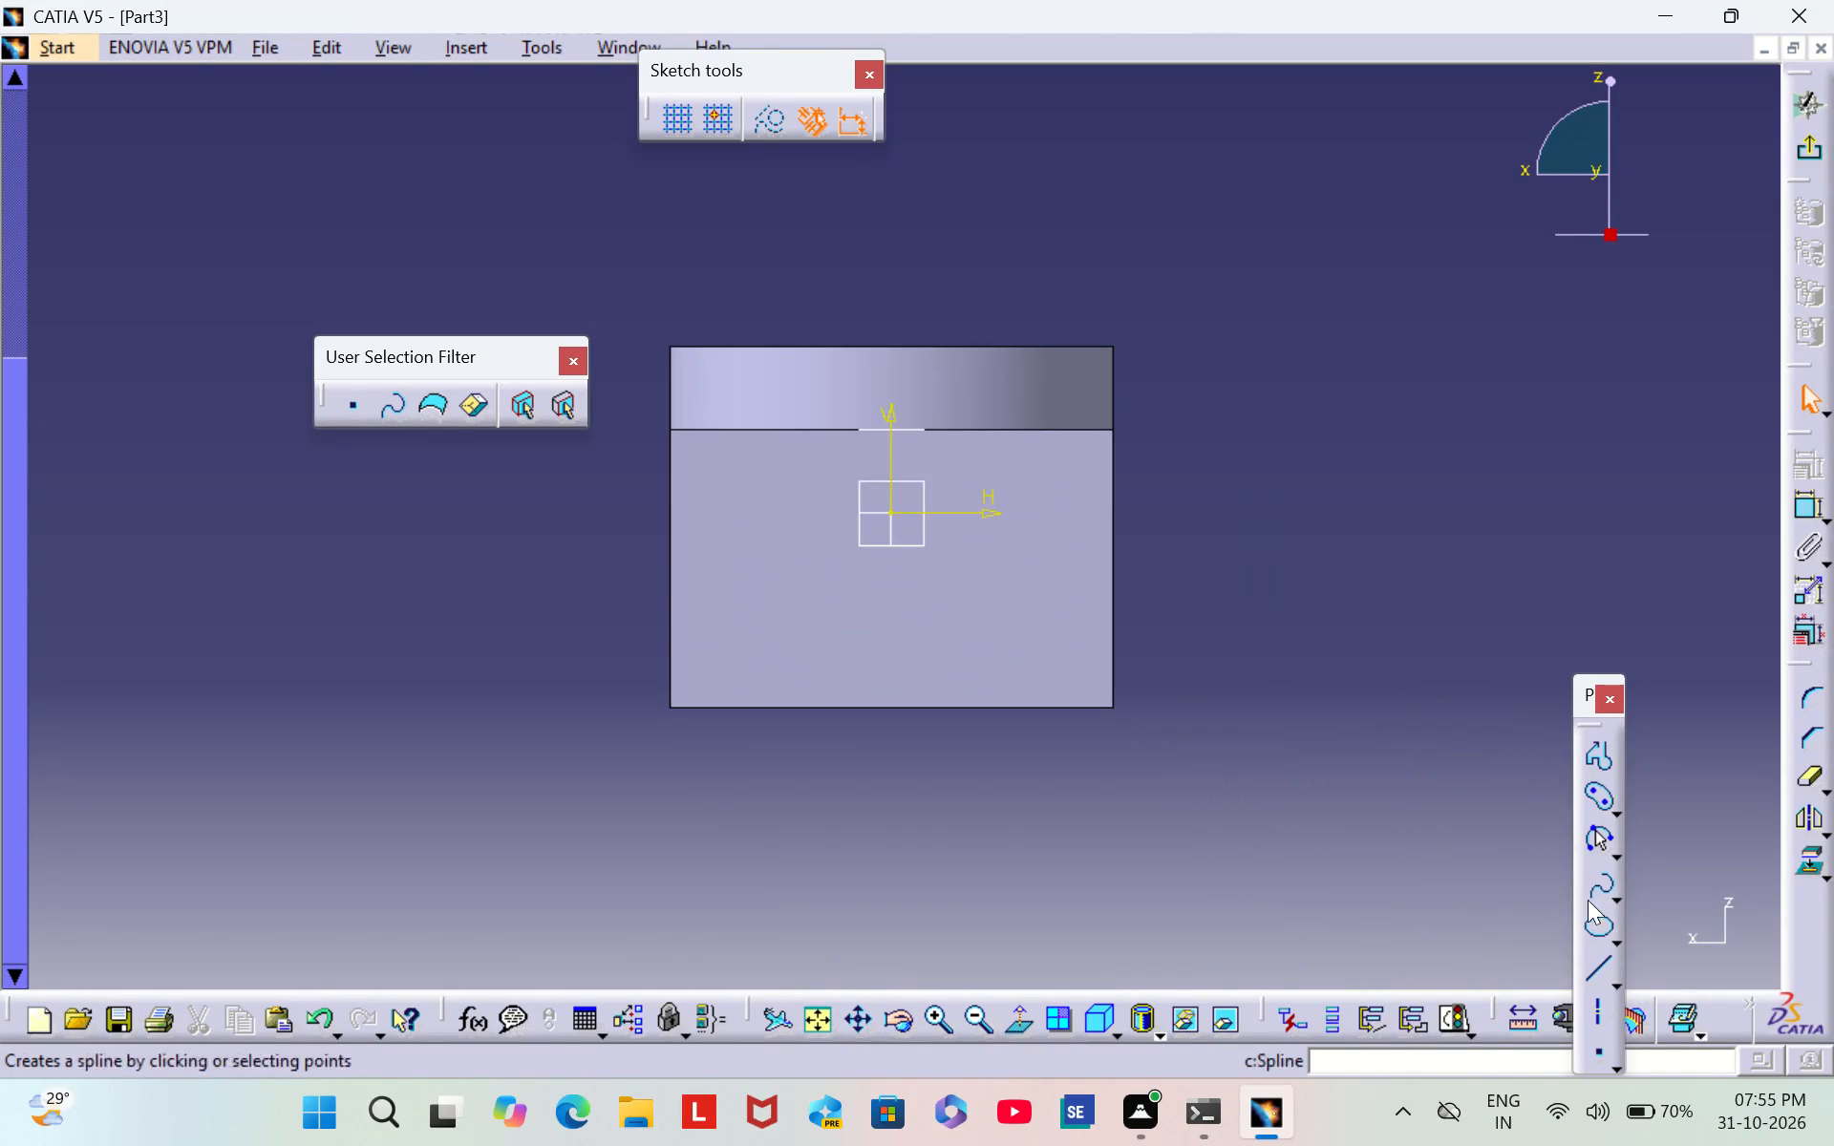
Sketch a circle about 28 mm in diameter on the vertical axis, below the origin on the leg's side face.
{"action": "left_click", "coordinate": [1611, 808]}
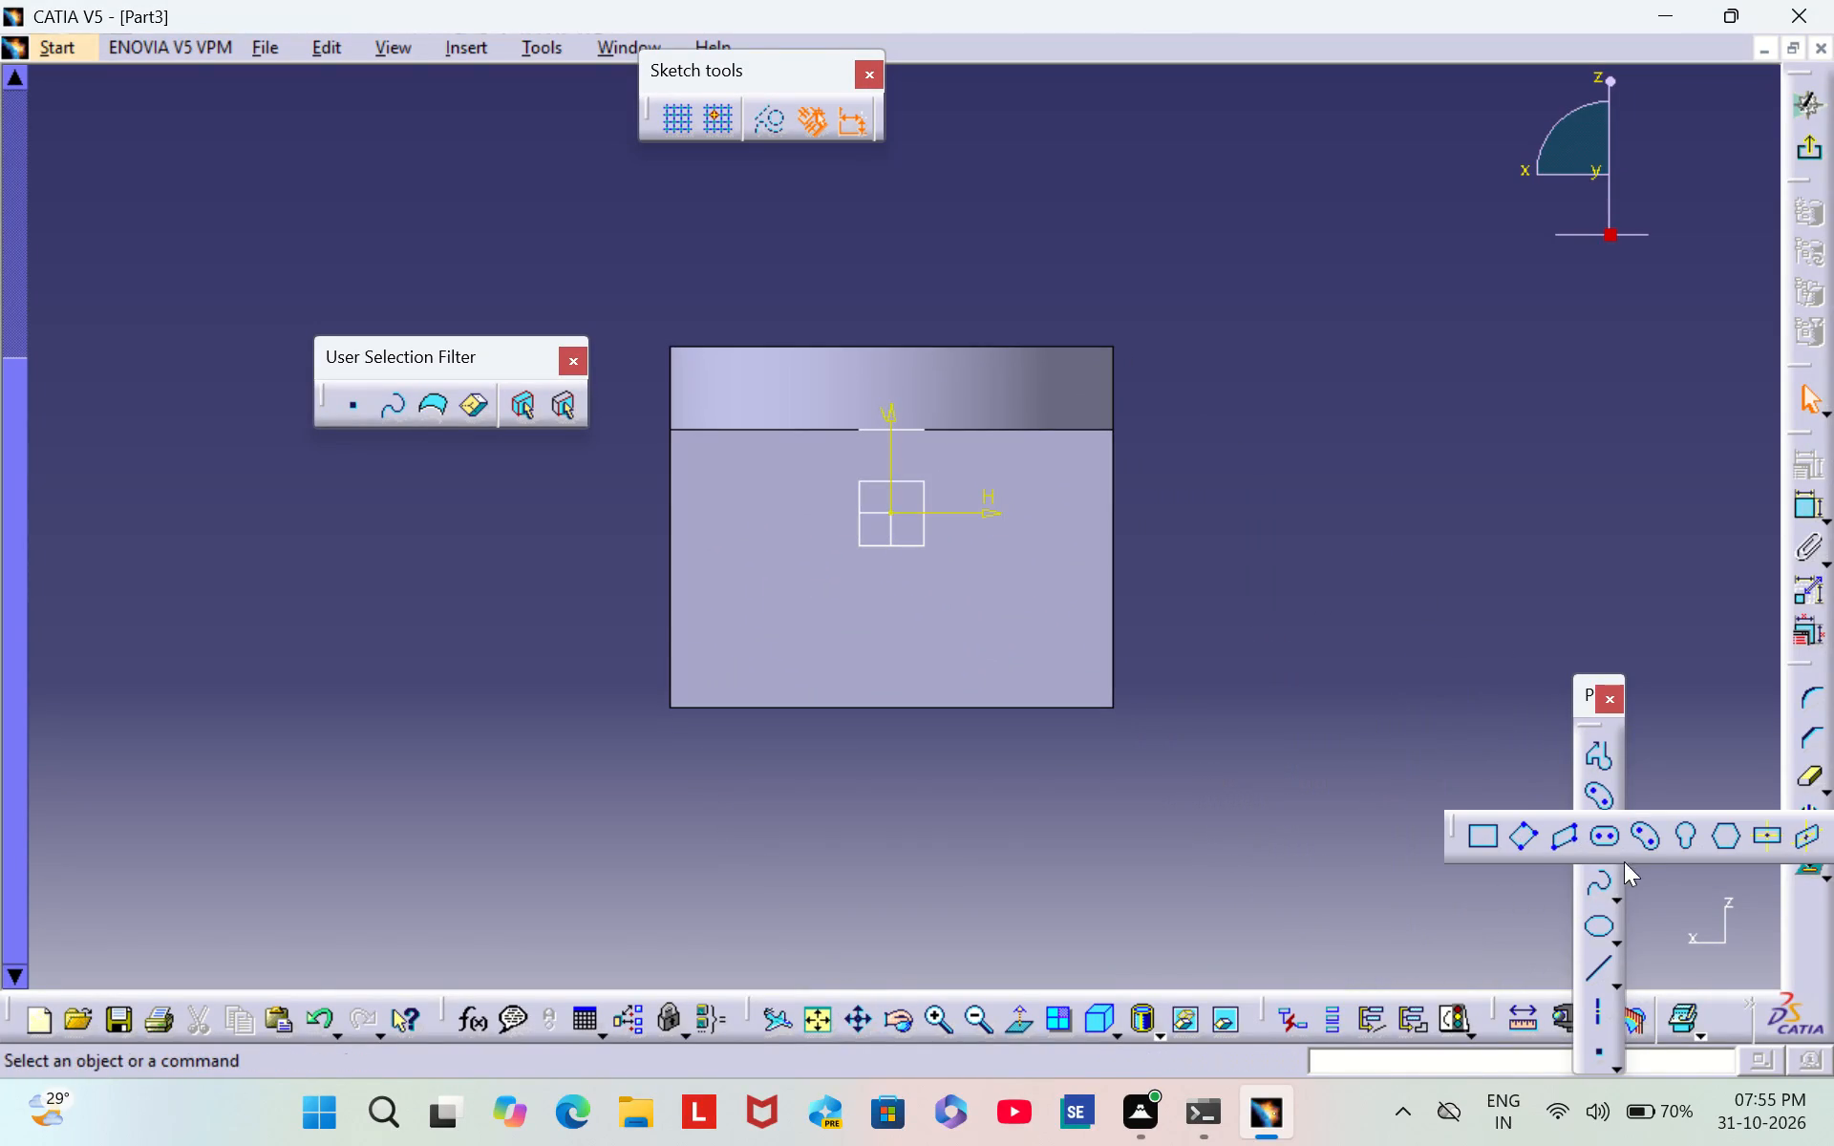
{"action": "left_click", "coordinate": [1685, 952]}
{"action": "left_click", "coordinate": [1619, 865]}
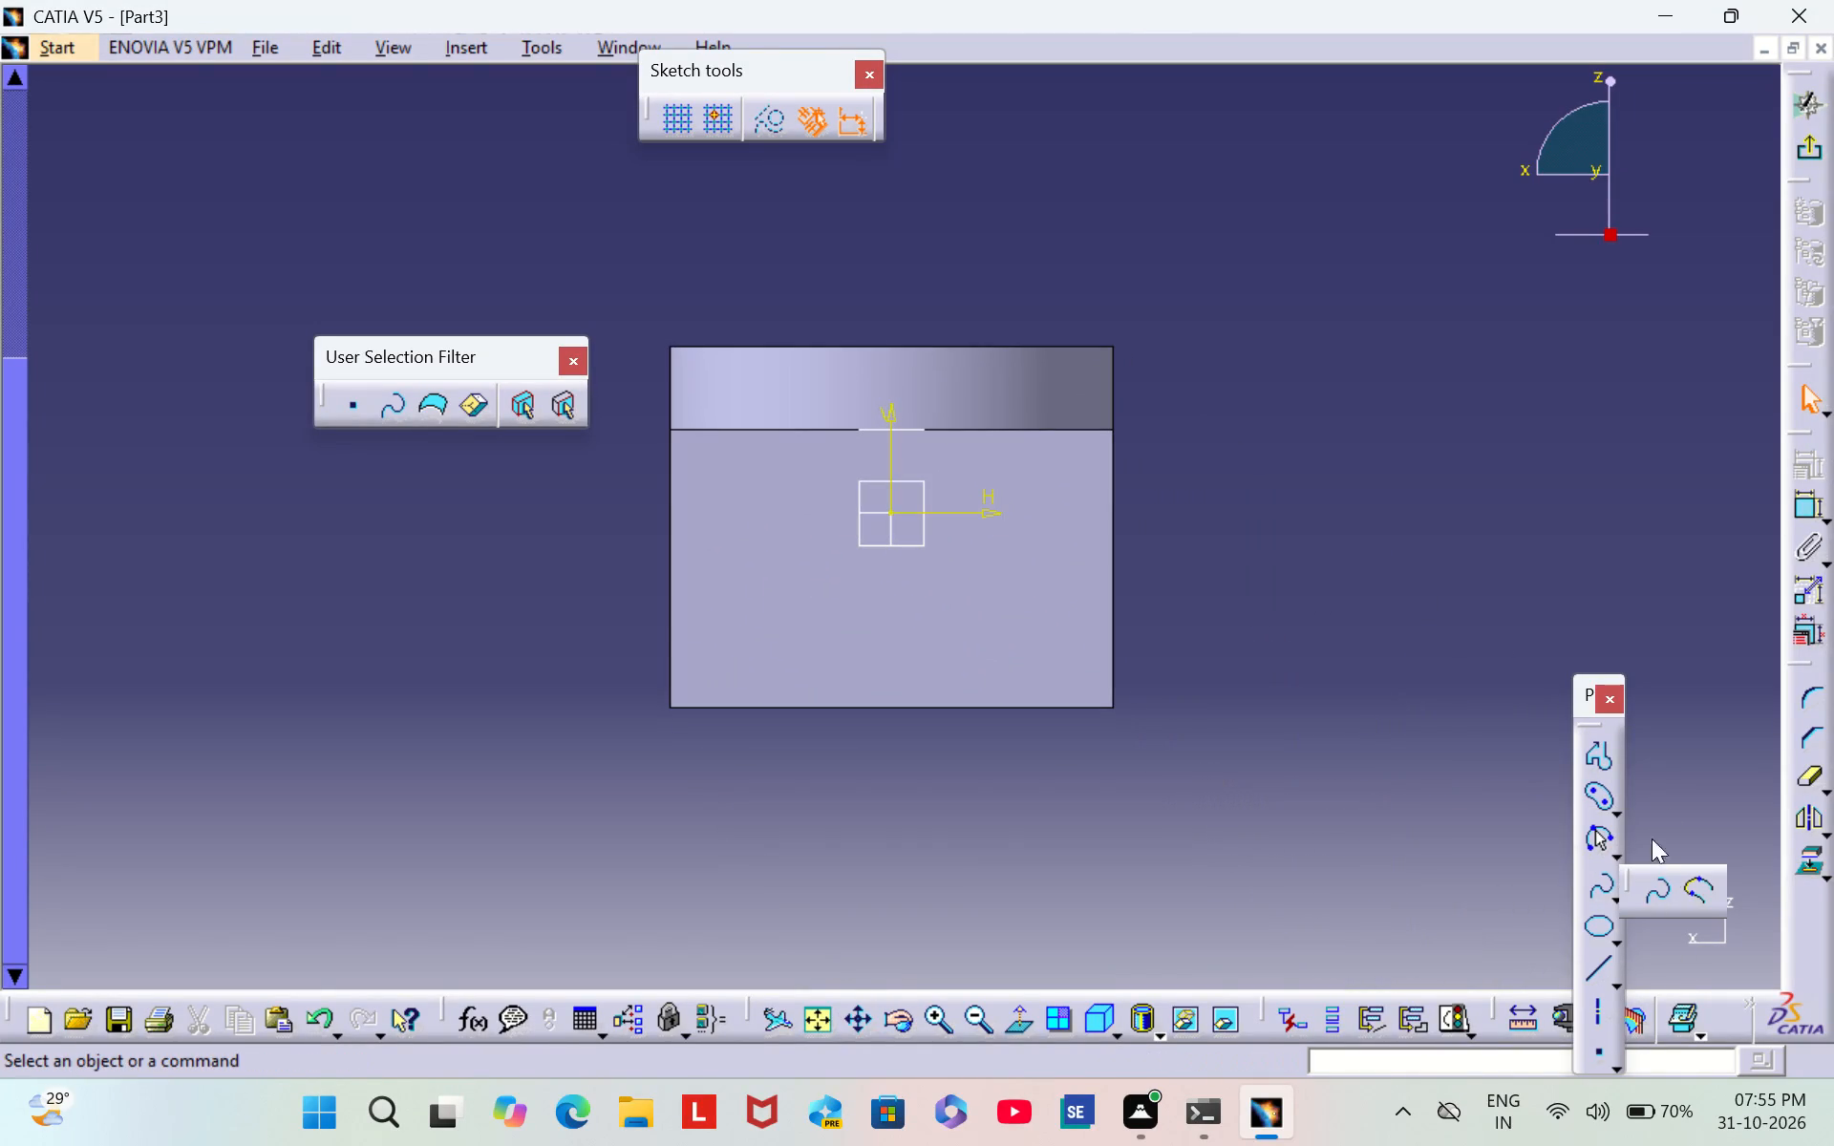
{"action": "left_click", "coordinate": [1680, 786]}
{"action": "left_click", "coordinate": [1613, 843]}
{"action": "left_click", "coordinate": [1566, 871]}
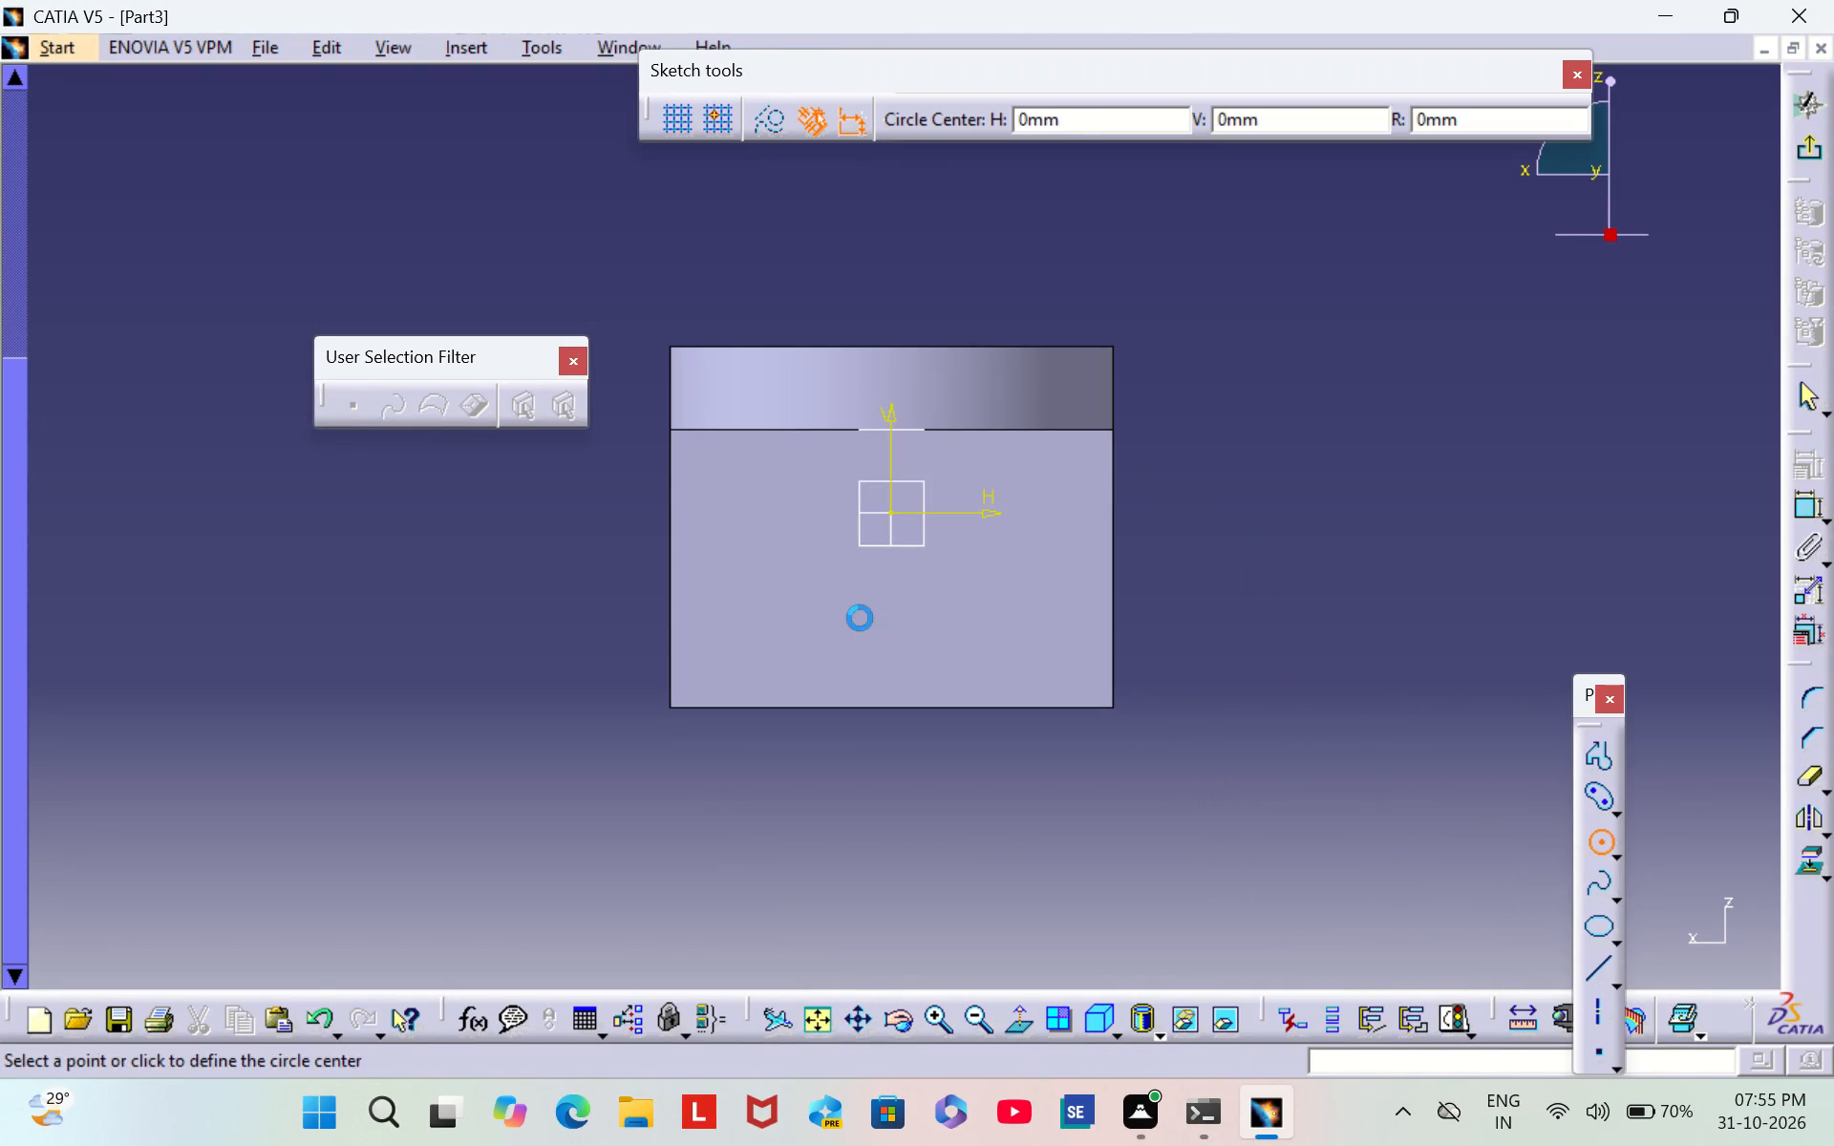
{"action": "left_click", "coordinate": [886, 605]}
{"action": "left_click", "coordinate": [972, 600]}
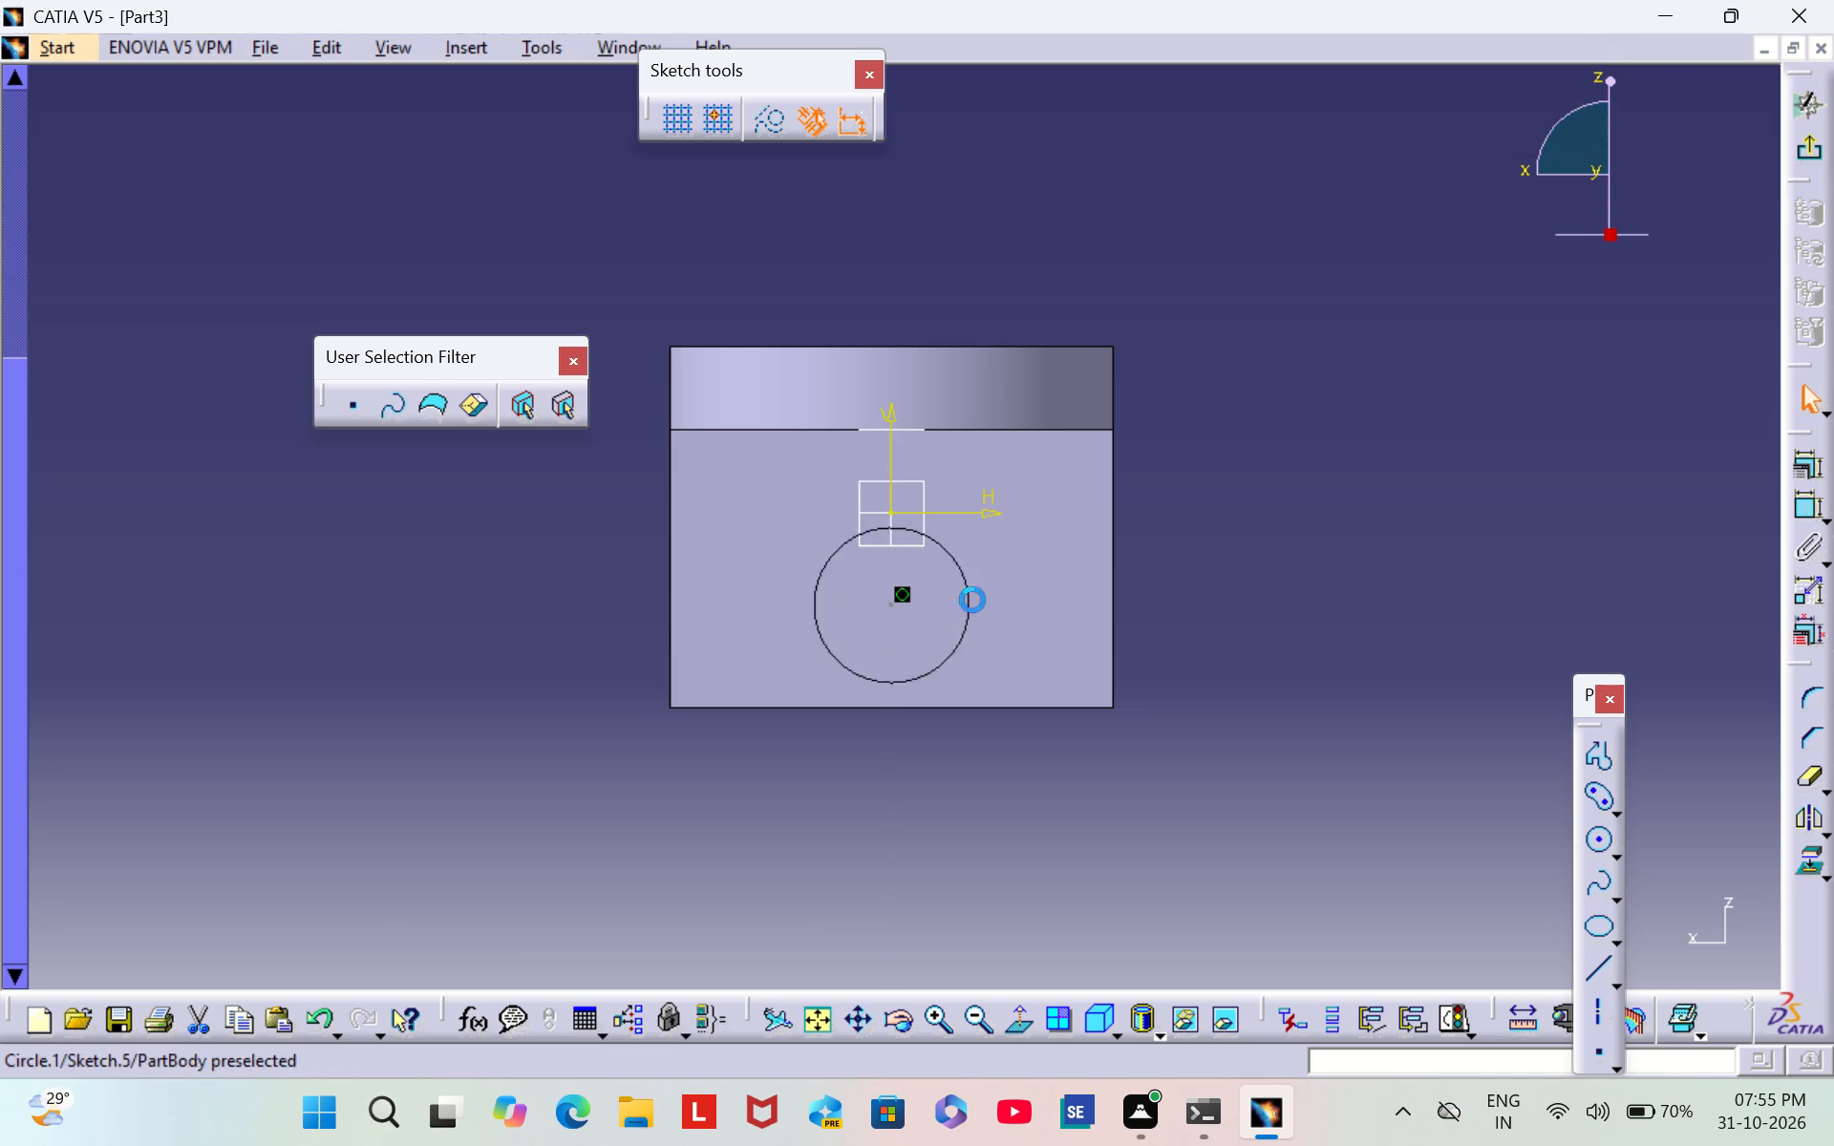
{"action": "left_click", "coordinate": [1589, 589]}
Constrain the circle's centre to 25 mm from the leg's bottom edge.
{"action": "left_click", "coordinate": [1818, 511]}
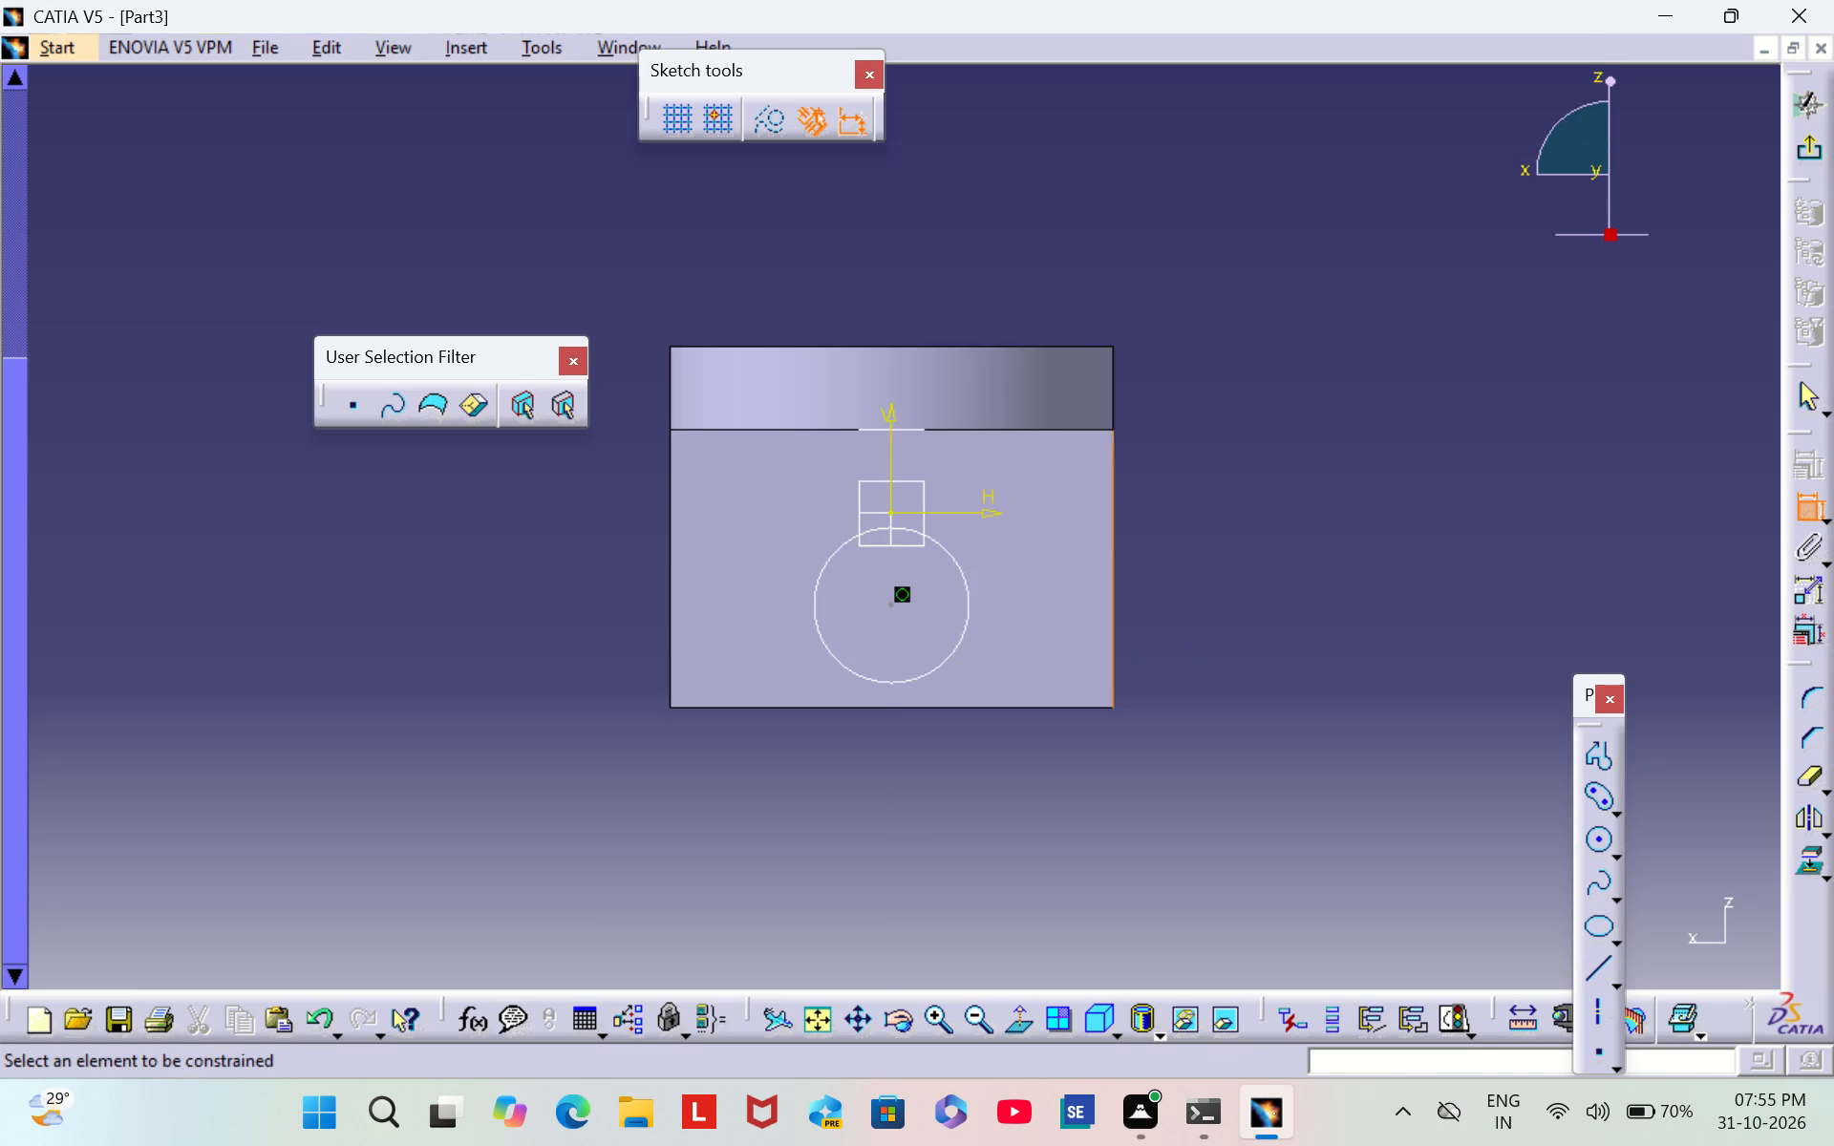
{"action": "left_click", "coordinate": [886, 602]}
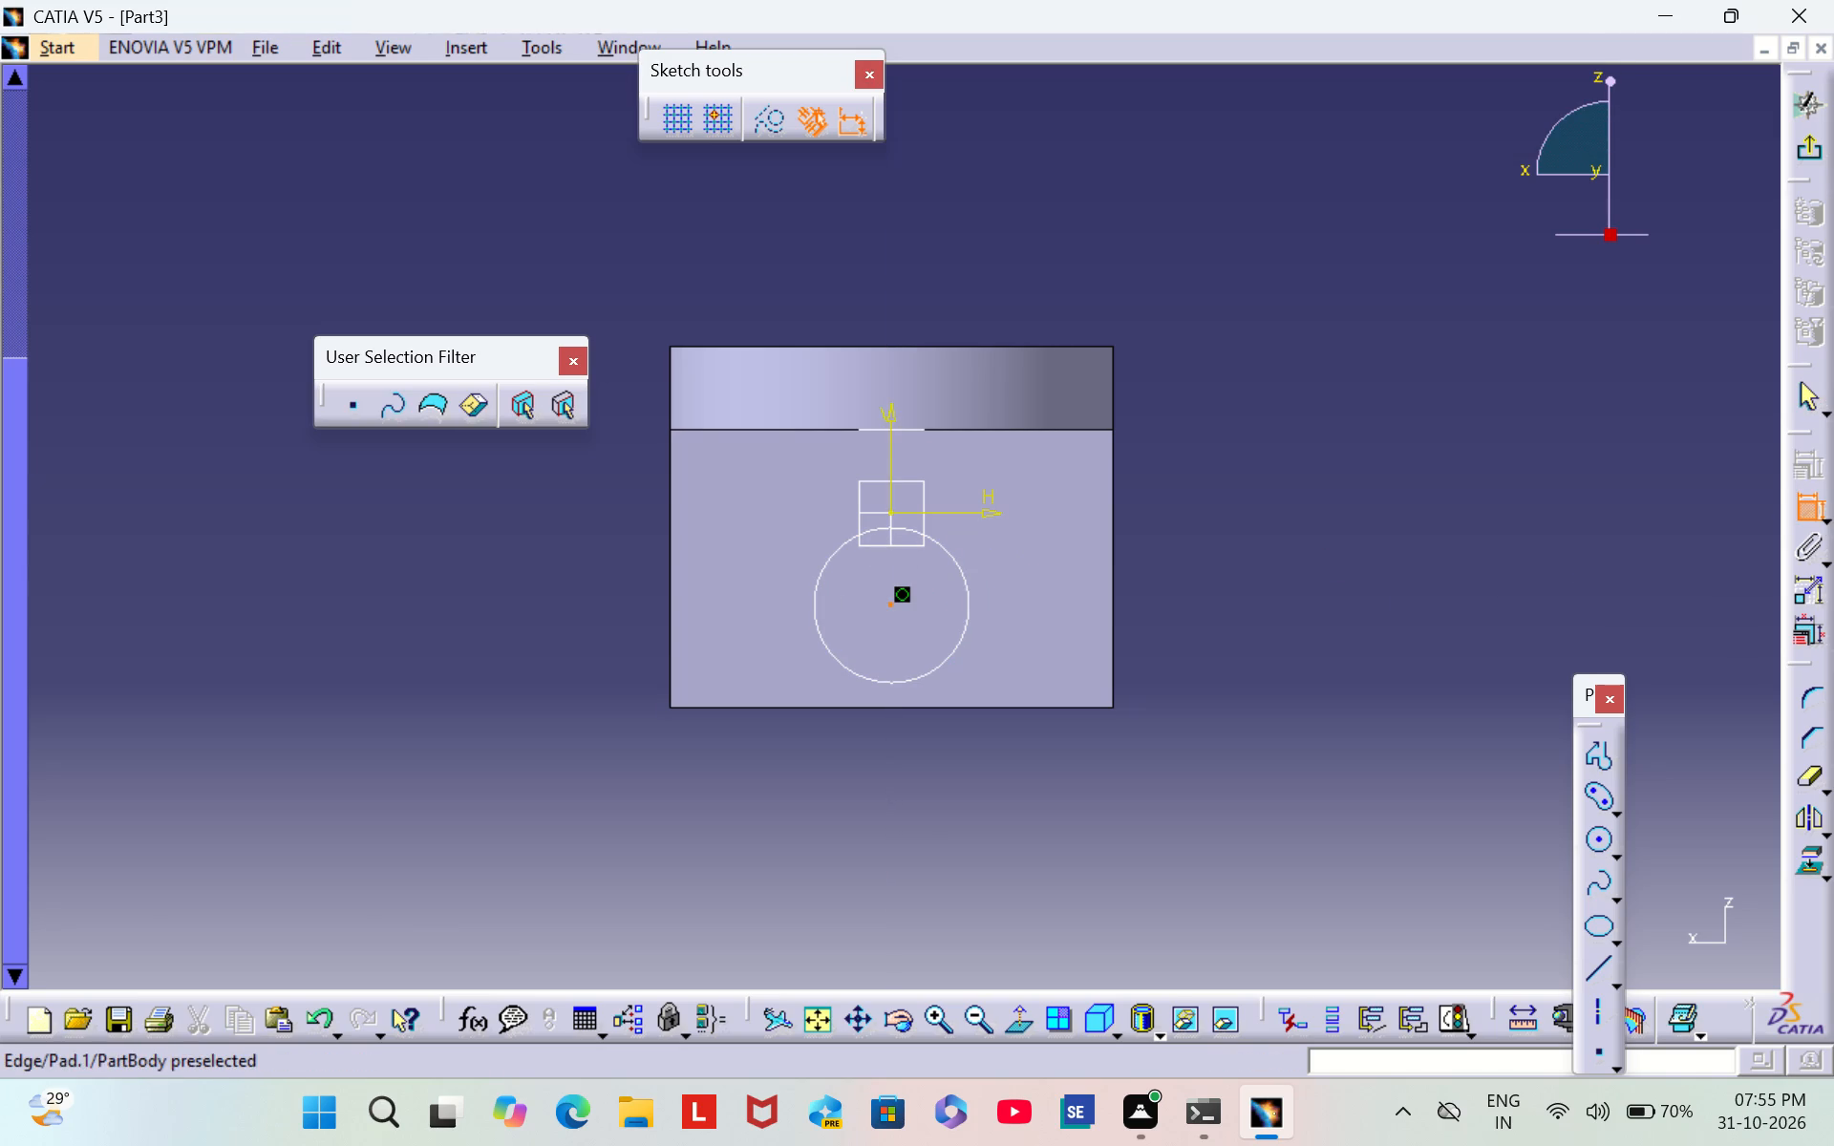
{"action": "left_click", "coordinate": [890, 705]}
{"action": "left_click", "coordinate": [1179, 667]}
{"action": "double_click", "coordinate": [1169, 665]}
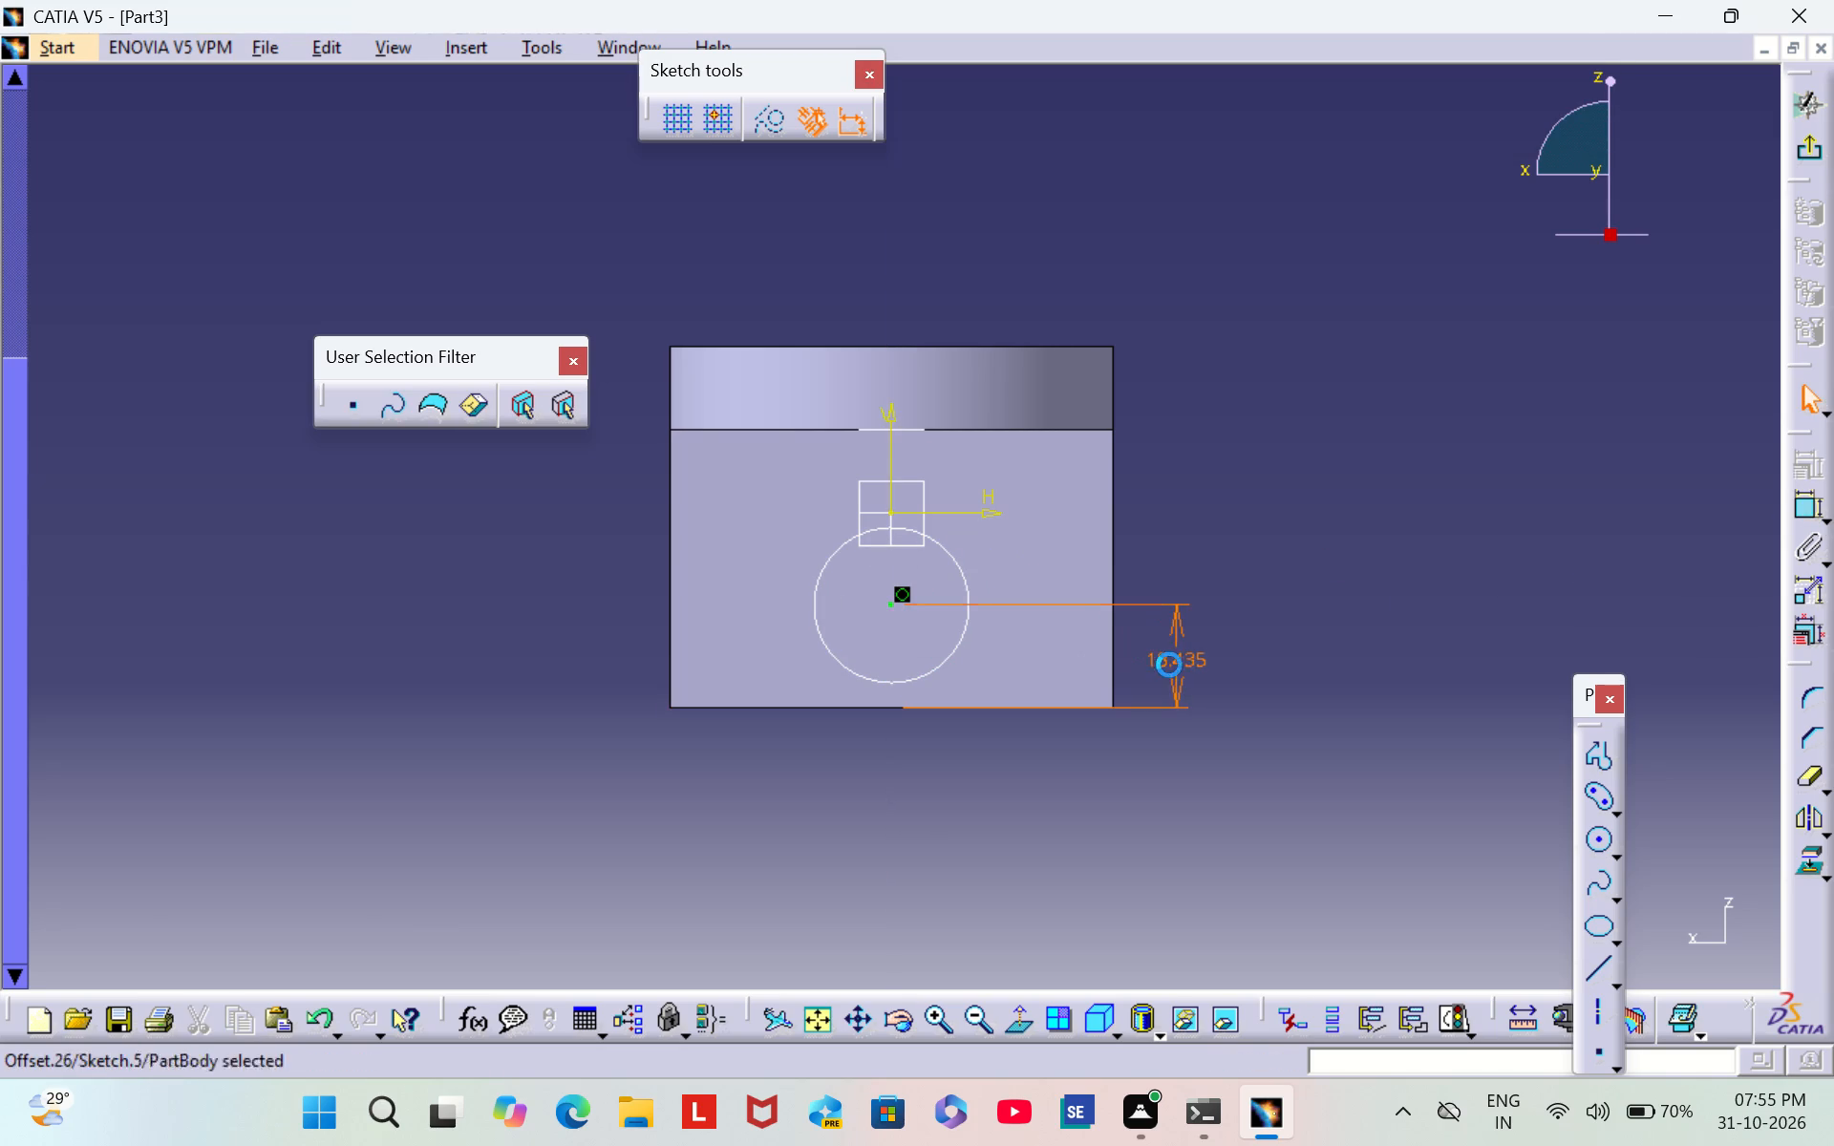
{"action": "key", "text": "BackSpace"}
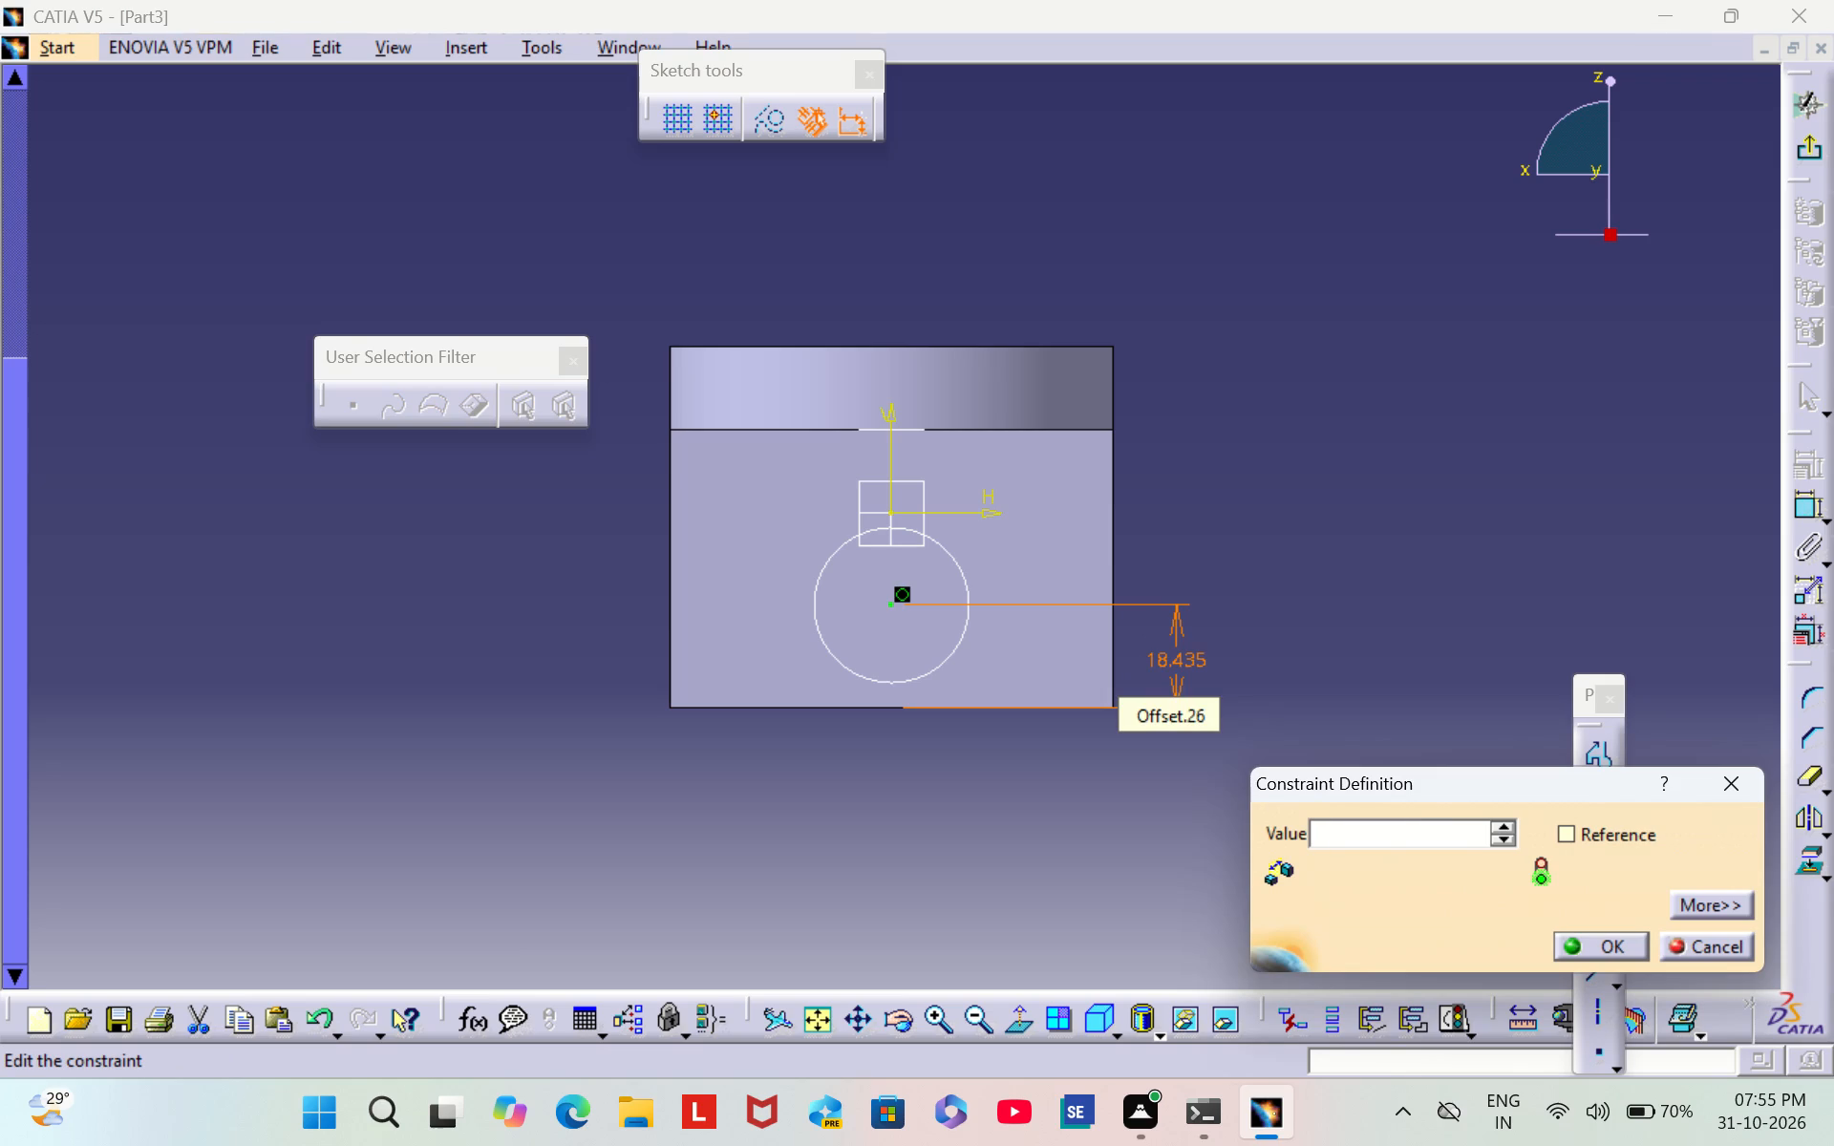
{"action": "key", "text": "2"}
{"action": "key", "text": "5"}
{"action": "key", "text": "Return"}
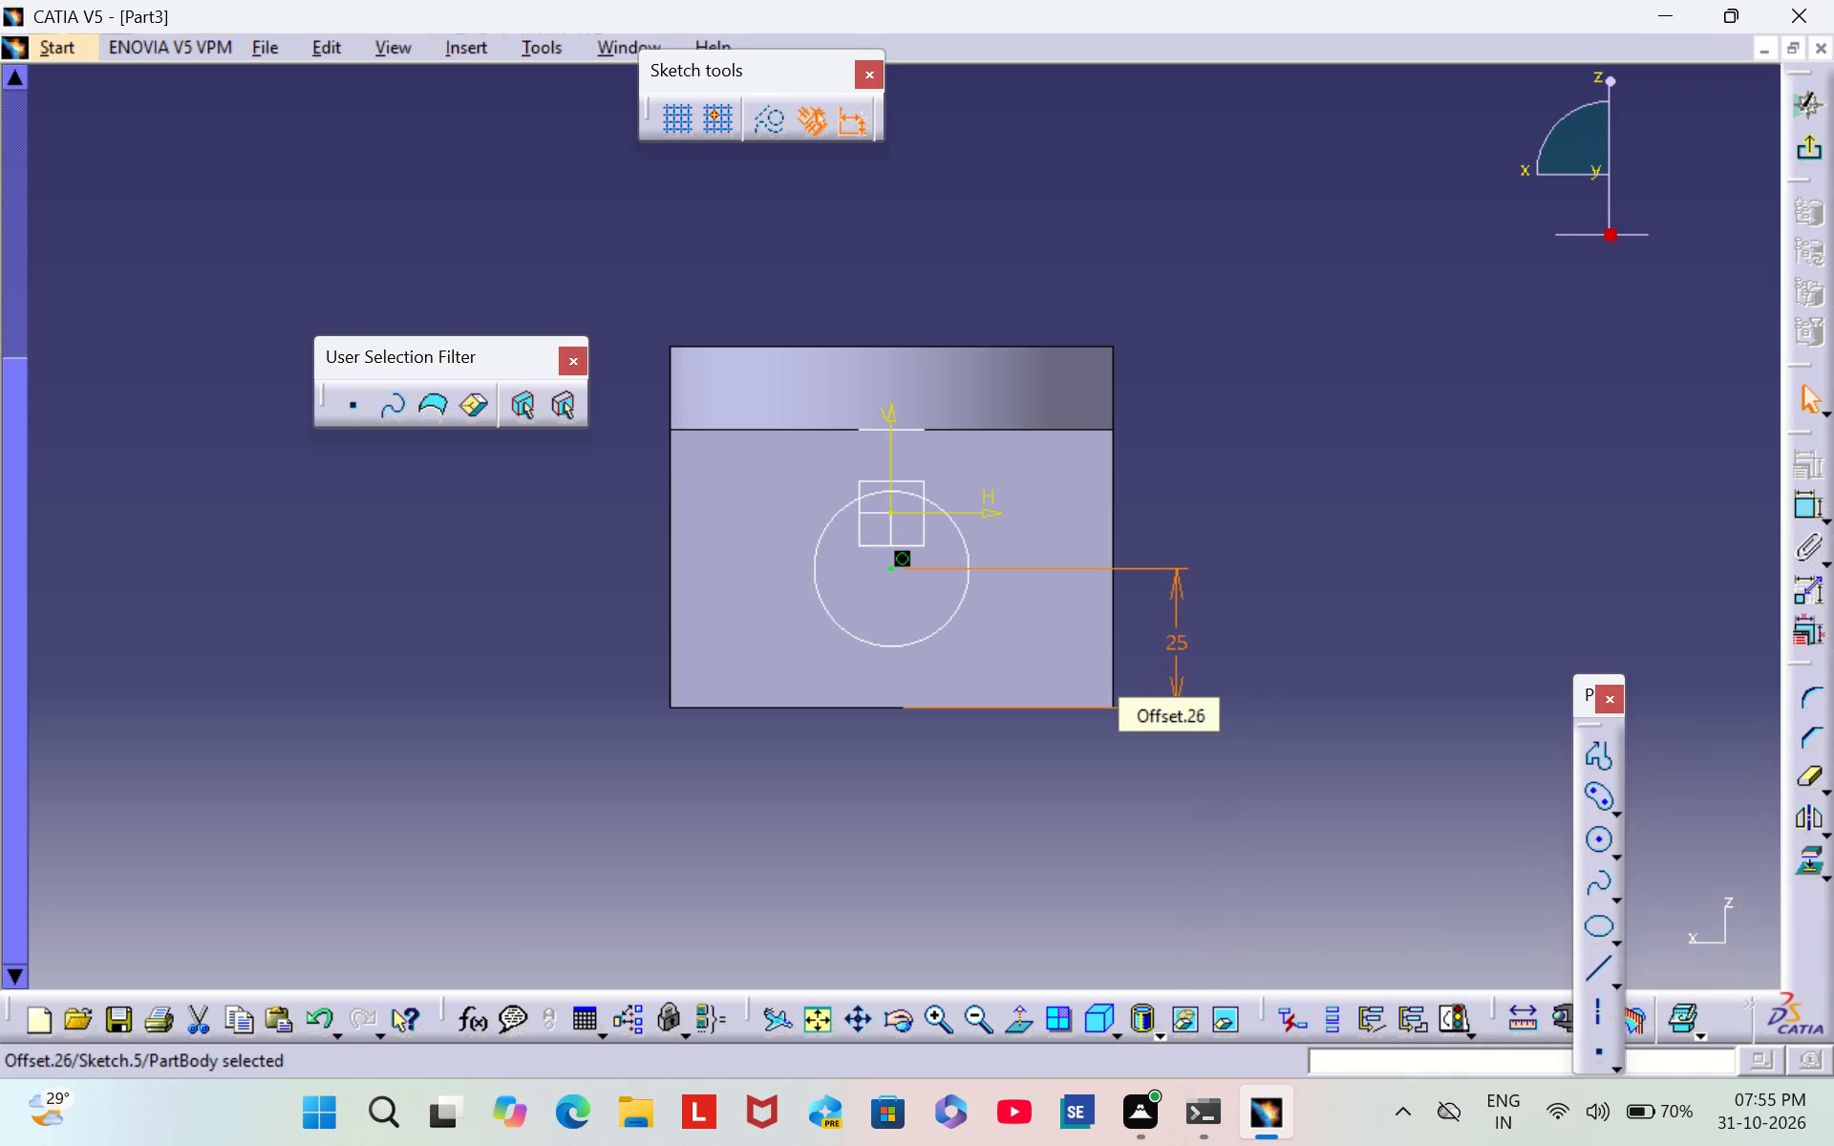
{"action": "left_click", "coordinate": [1241, 565]}
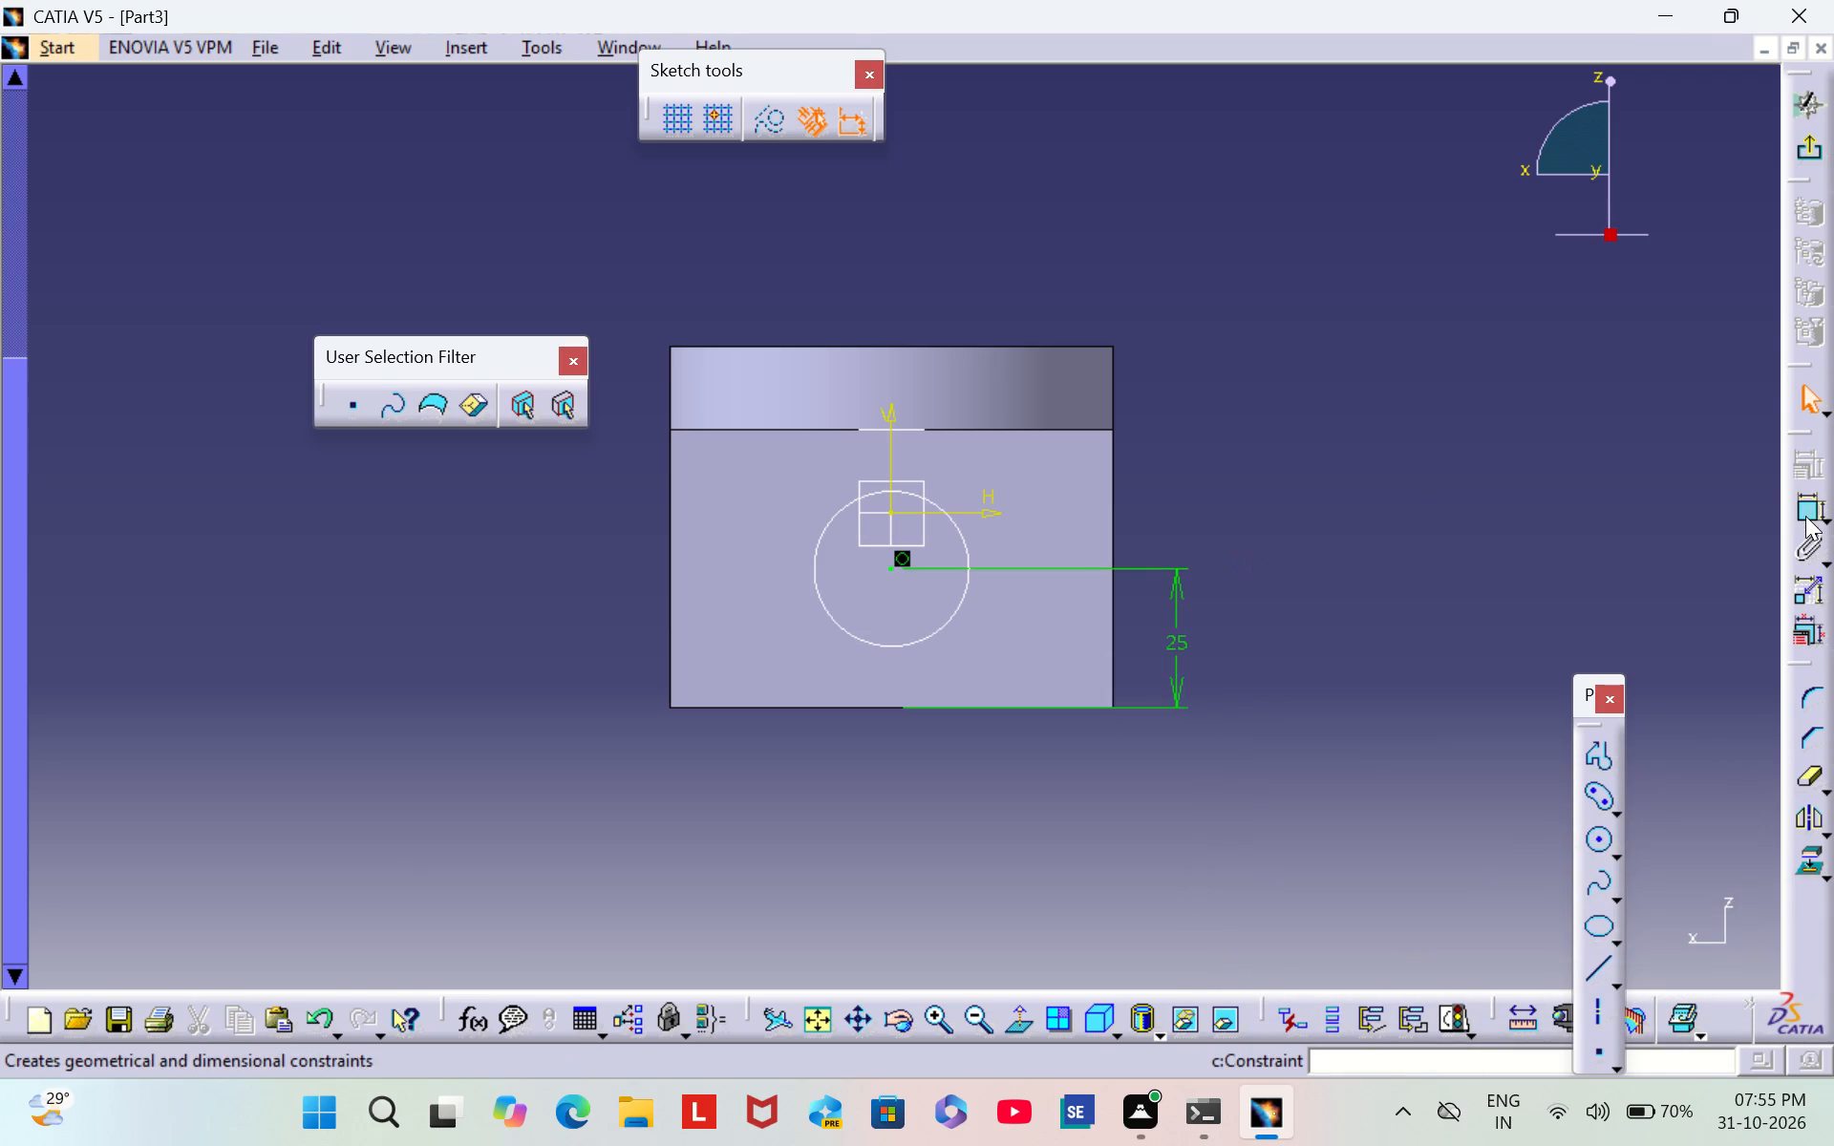
Constrain the circle's diameter to 32 mm.
{"action": "left_click", "coordinate": [1805, 516]}
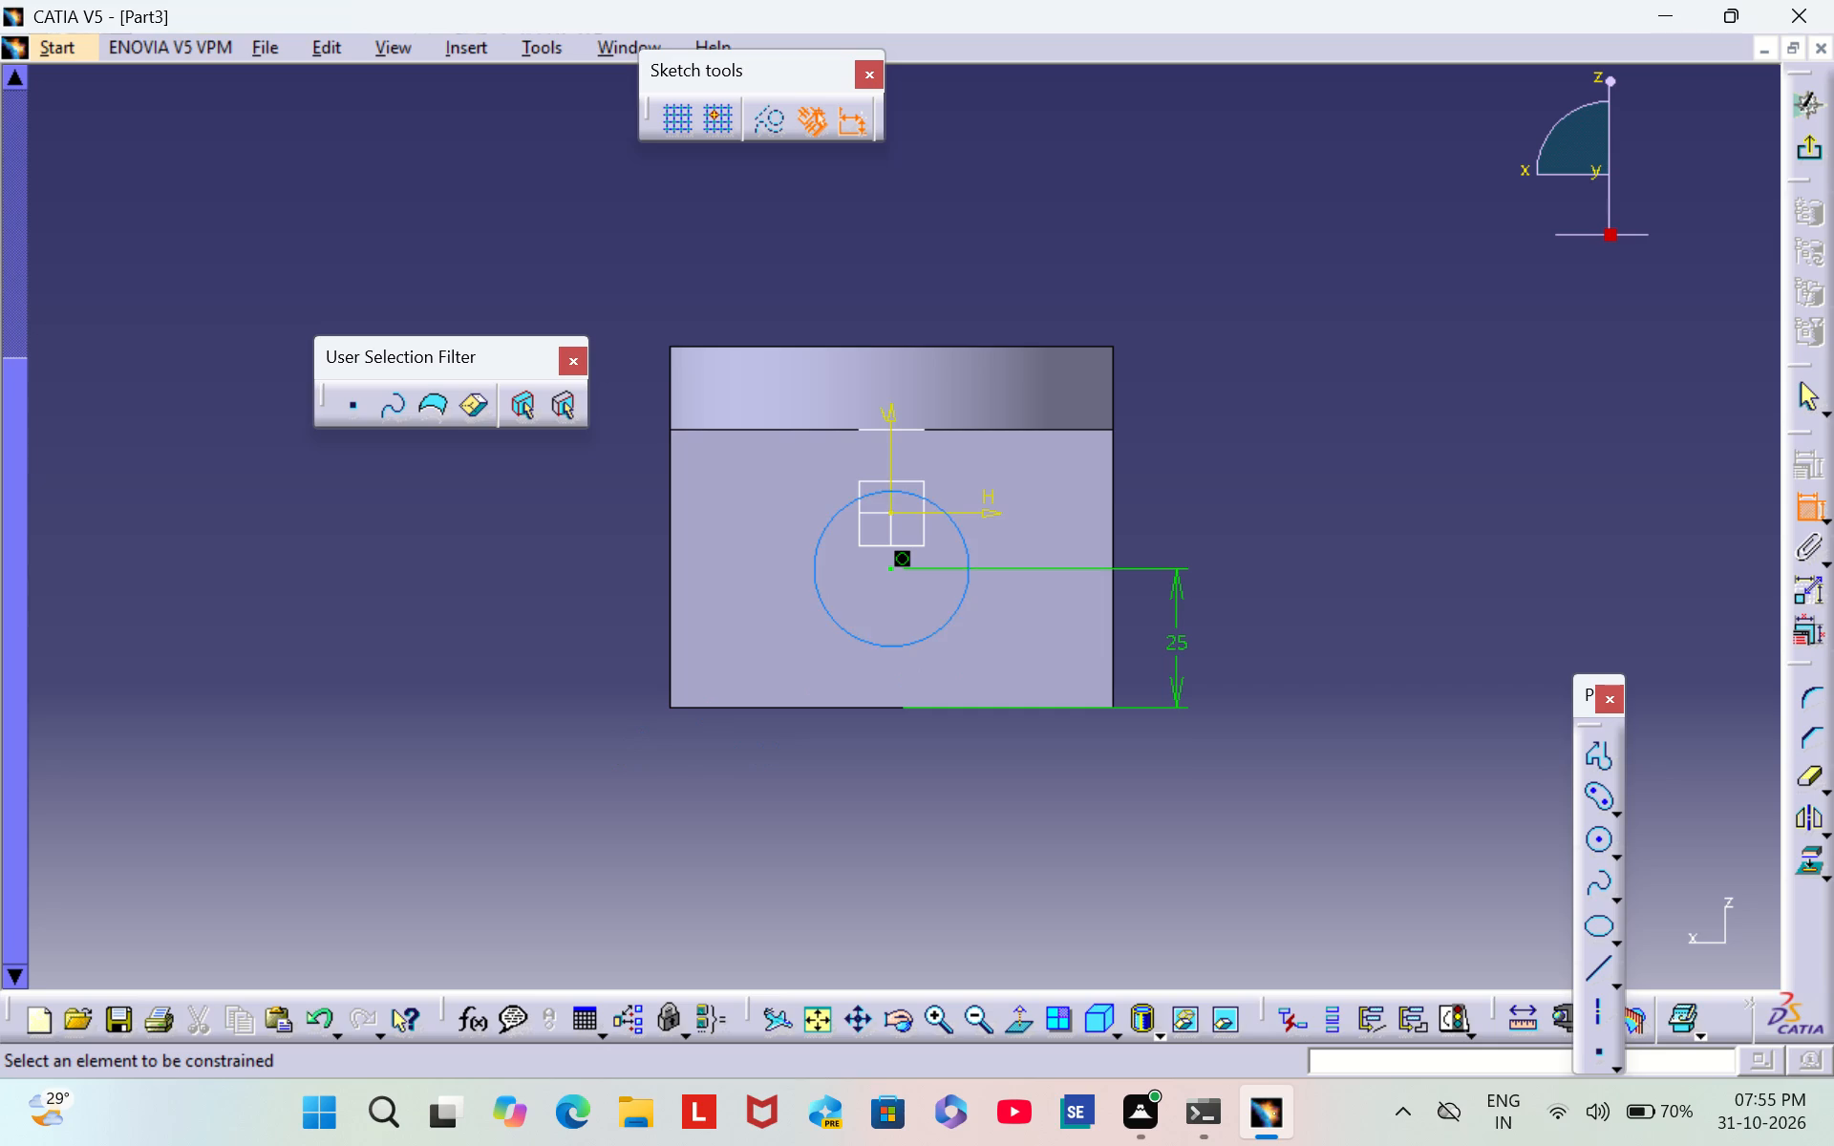
{"action": "left_click", "coordinate": [956, 611]}
{"action": "left_click", "coordinate": [1388, 602]}
{"action": "double_click", "coordinate": [1372, 596]}
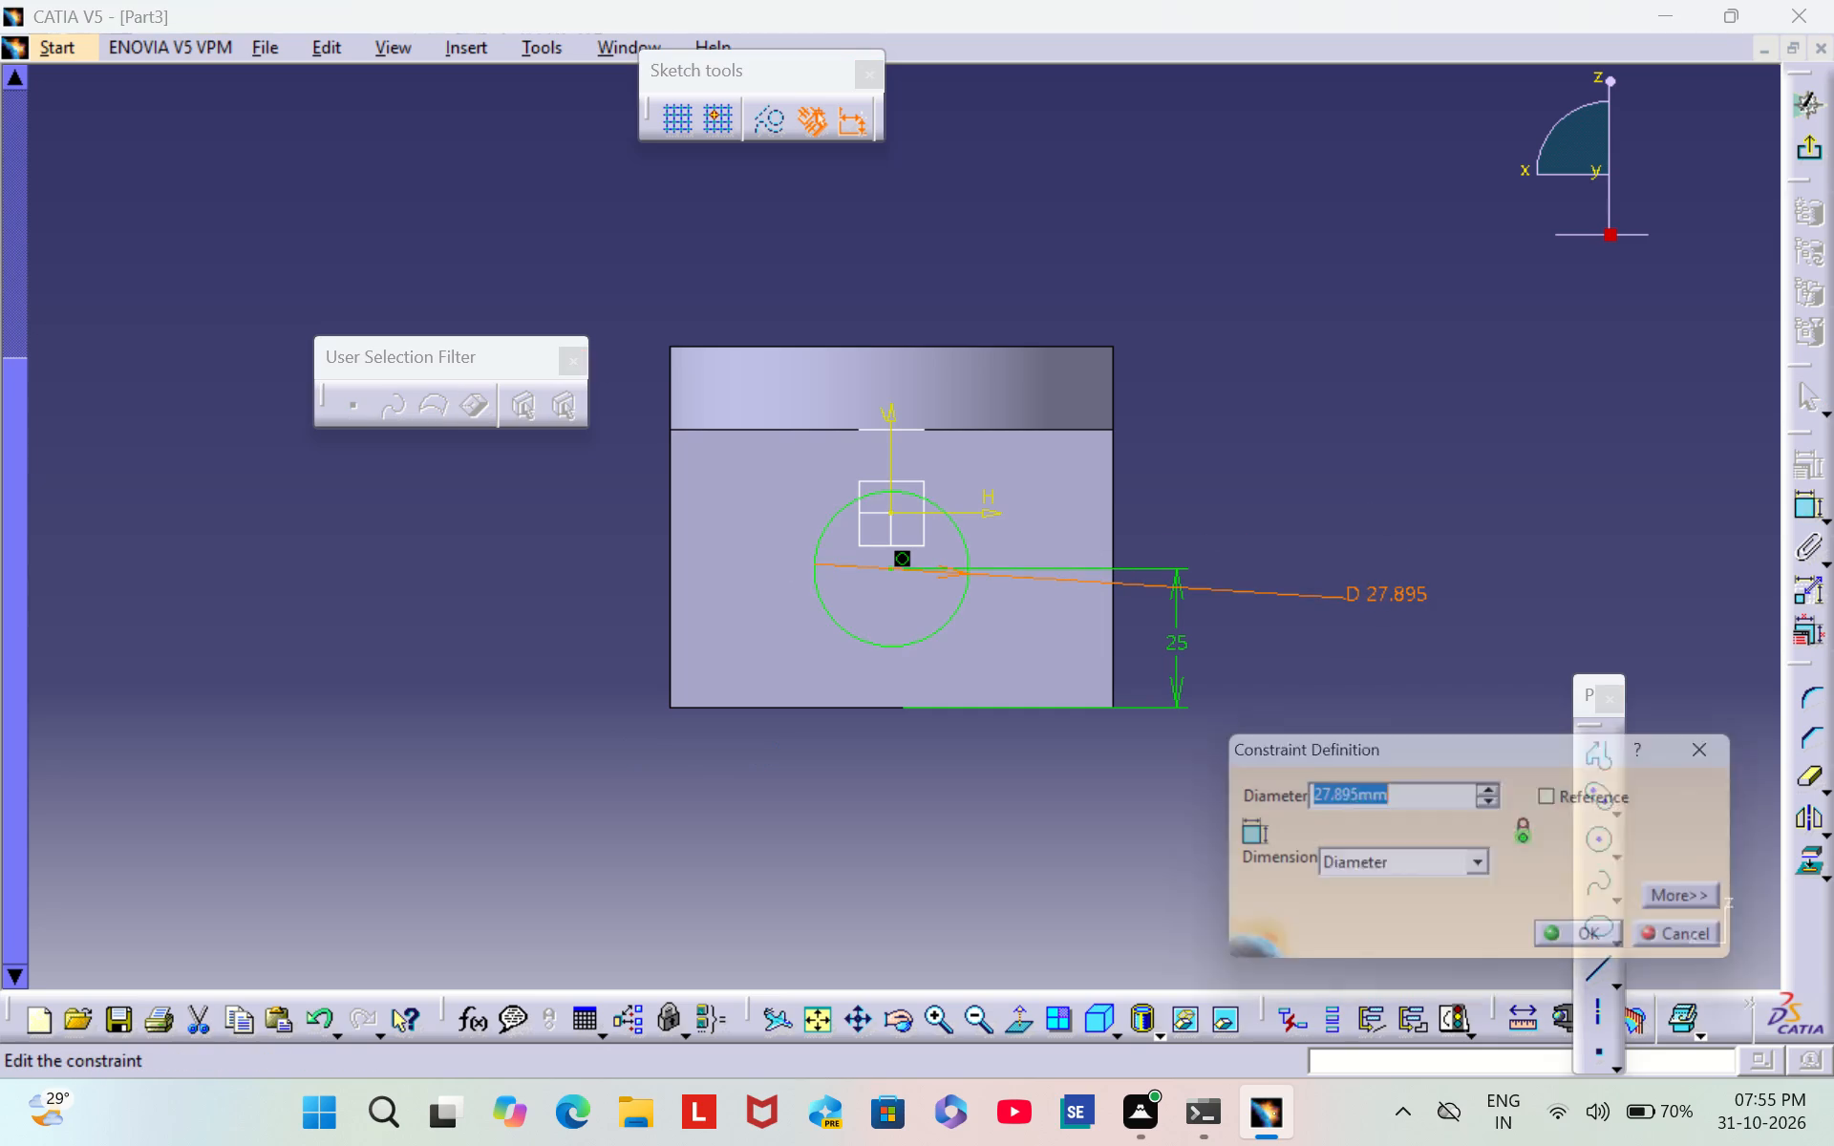
{"action": "key", "text": "BackSpace"}
{"action": "type", "text": "32"}
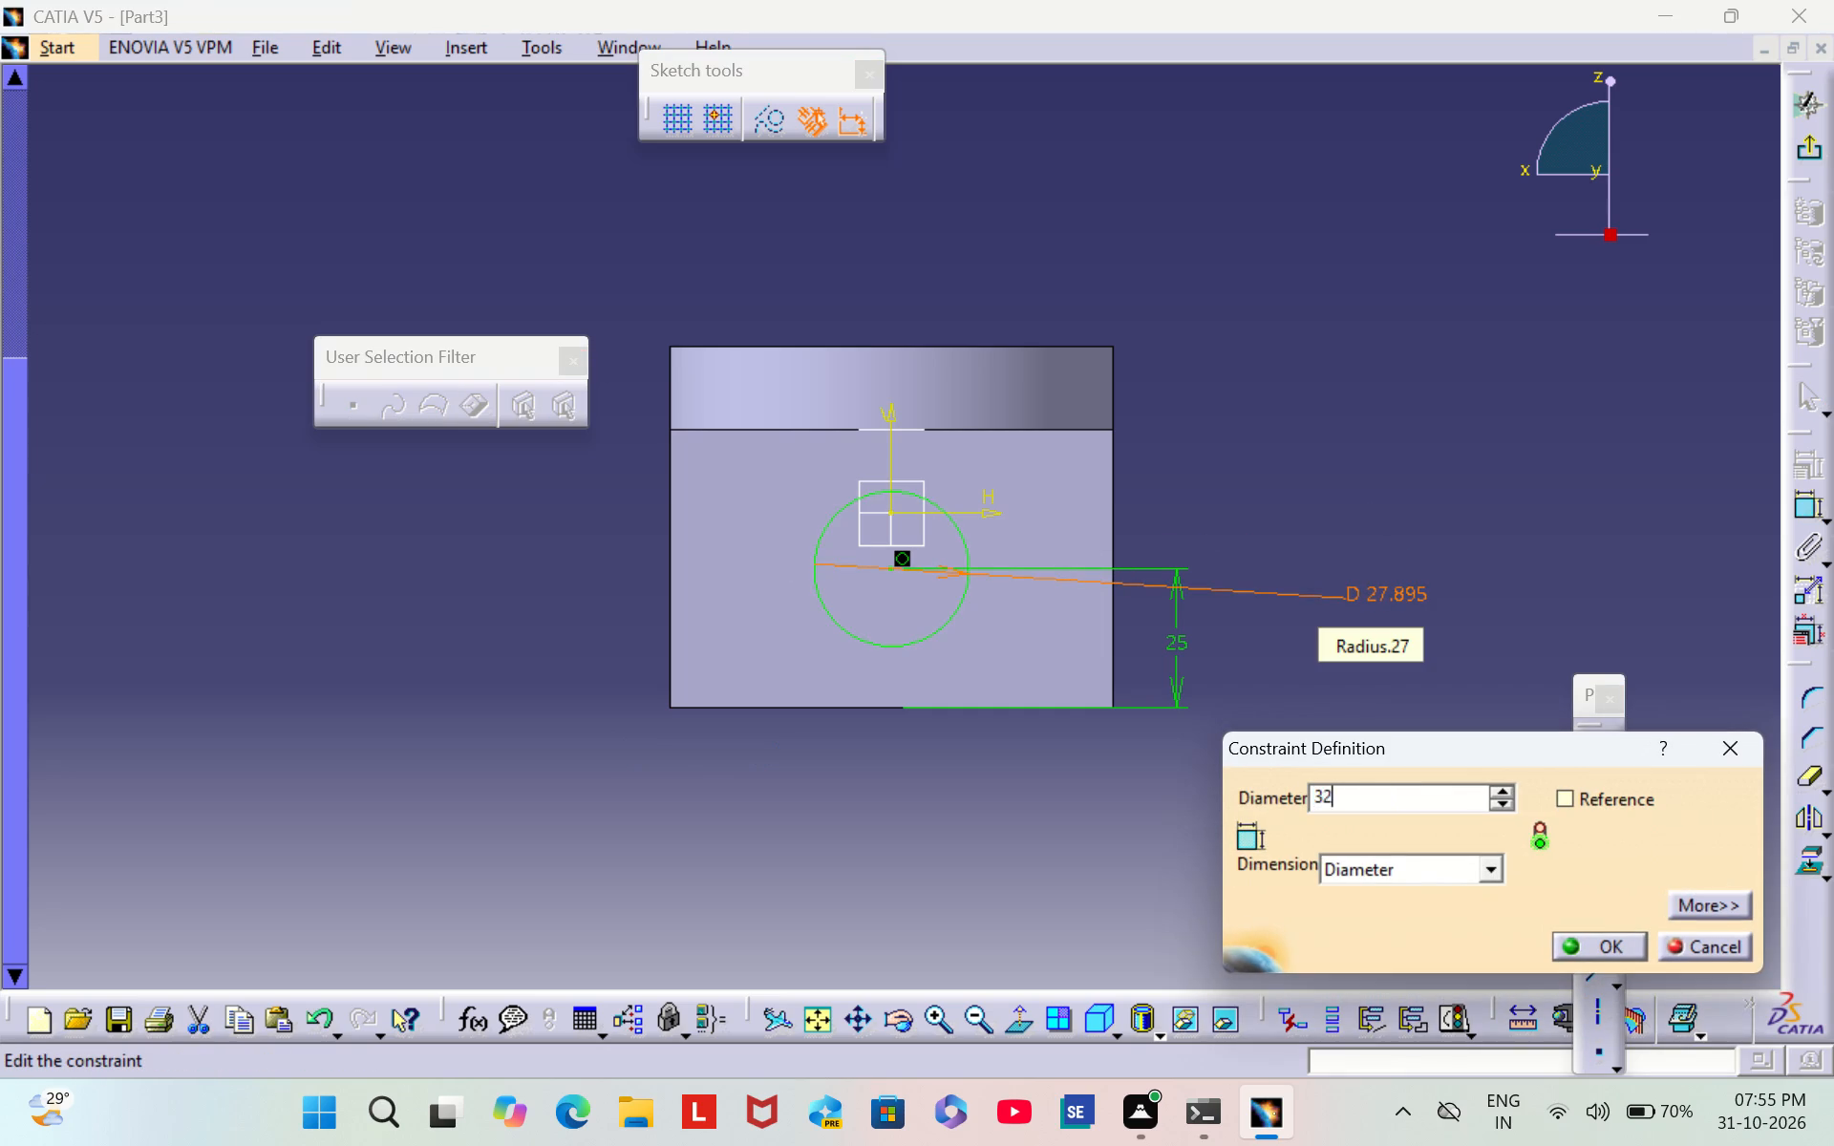
{"action": "key", "text": "Return"}
{"action": "left_click", "coordinate": [1381, 481]}
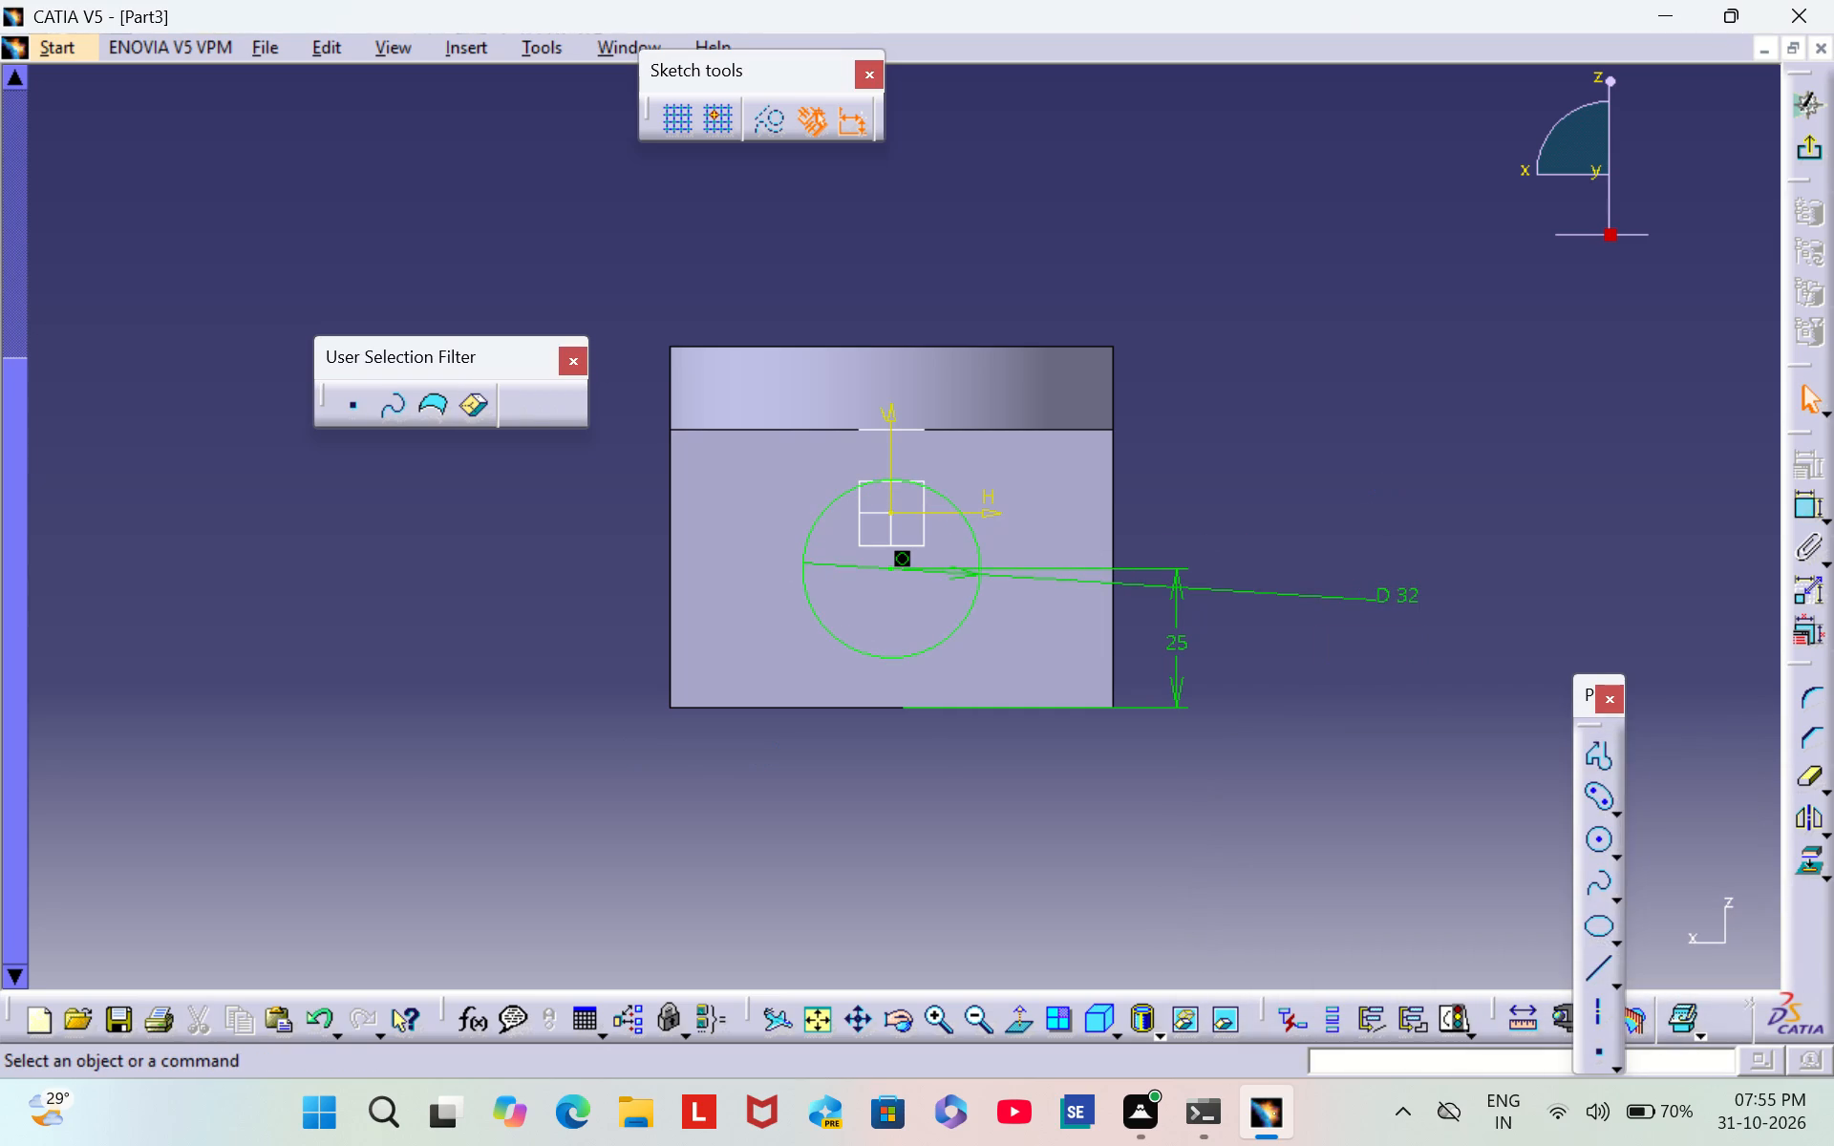
Exit the sketch and pocket the circle with the Up to last limit through both legs.
{"action": "left_click", "coordinate": [1818, 146]}
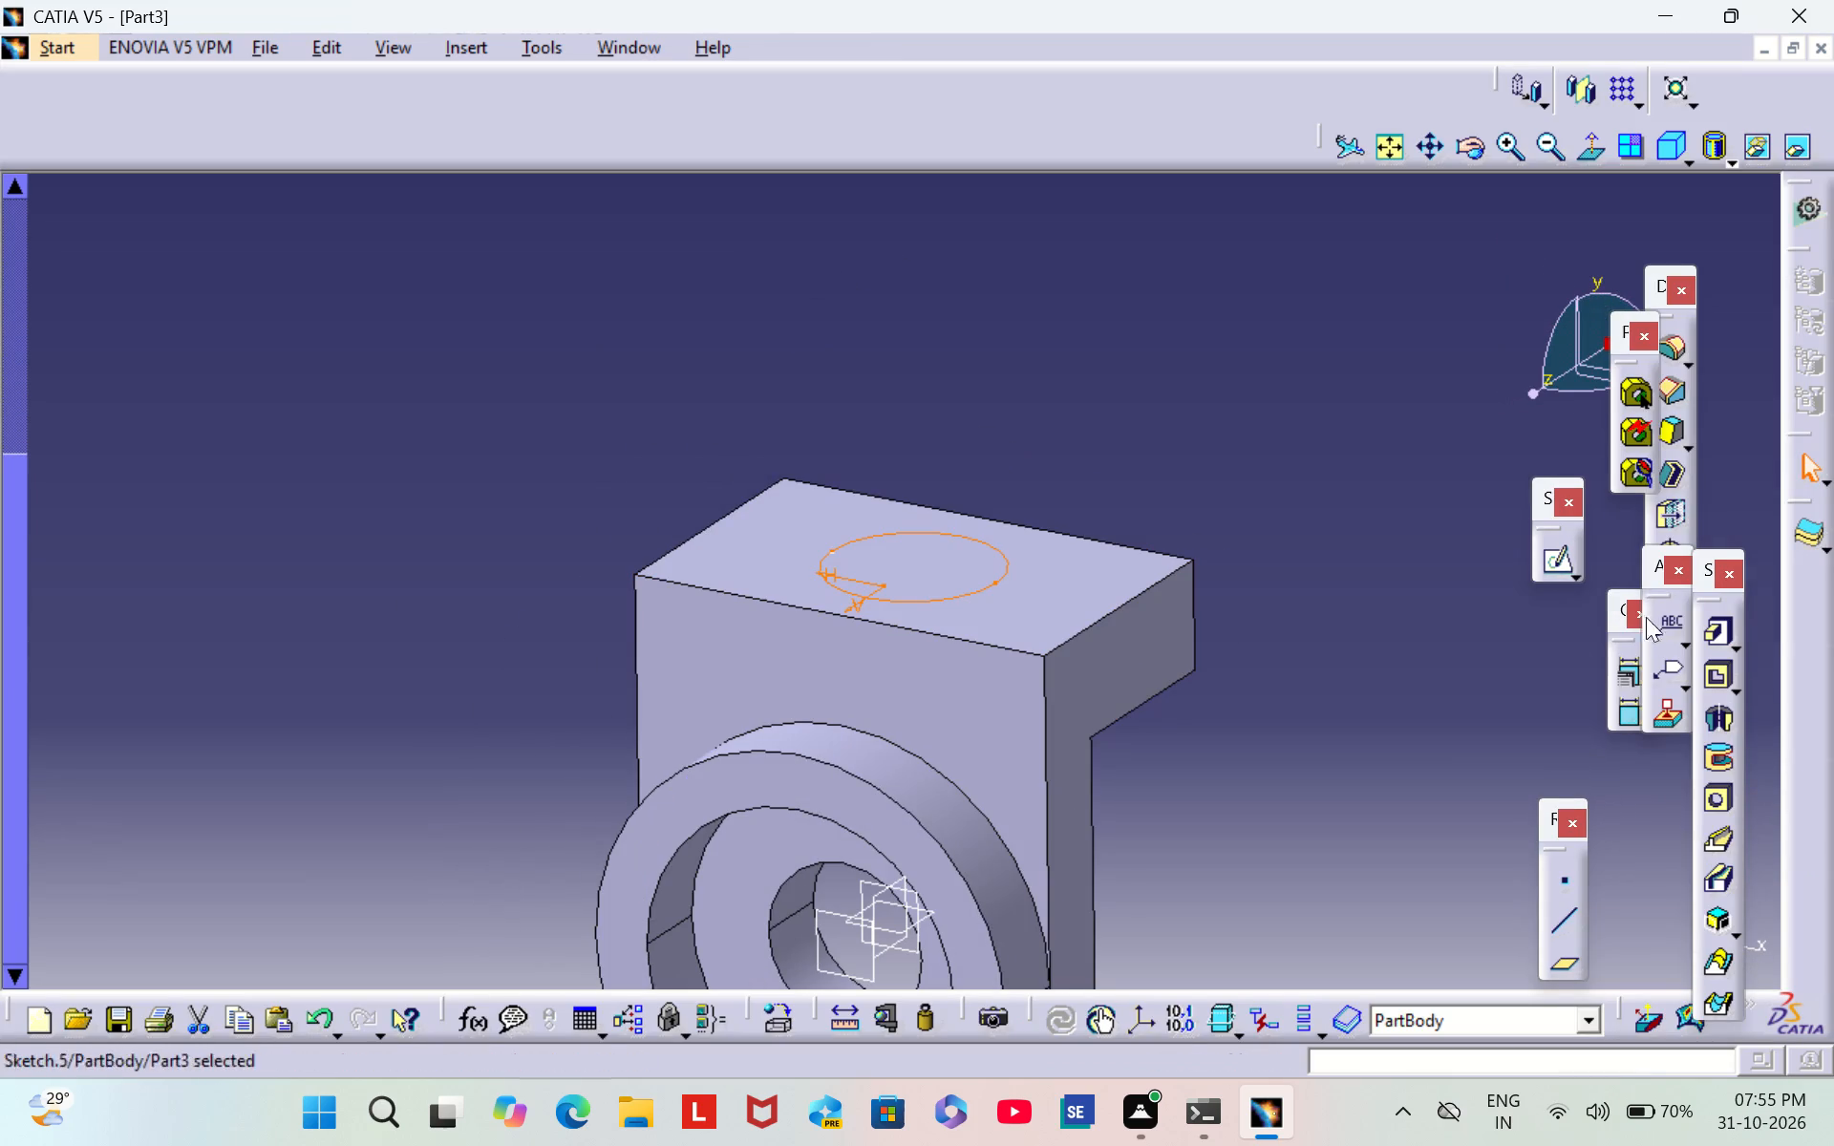
{"action": "left_click", "coordinate": [1718, 673]}
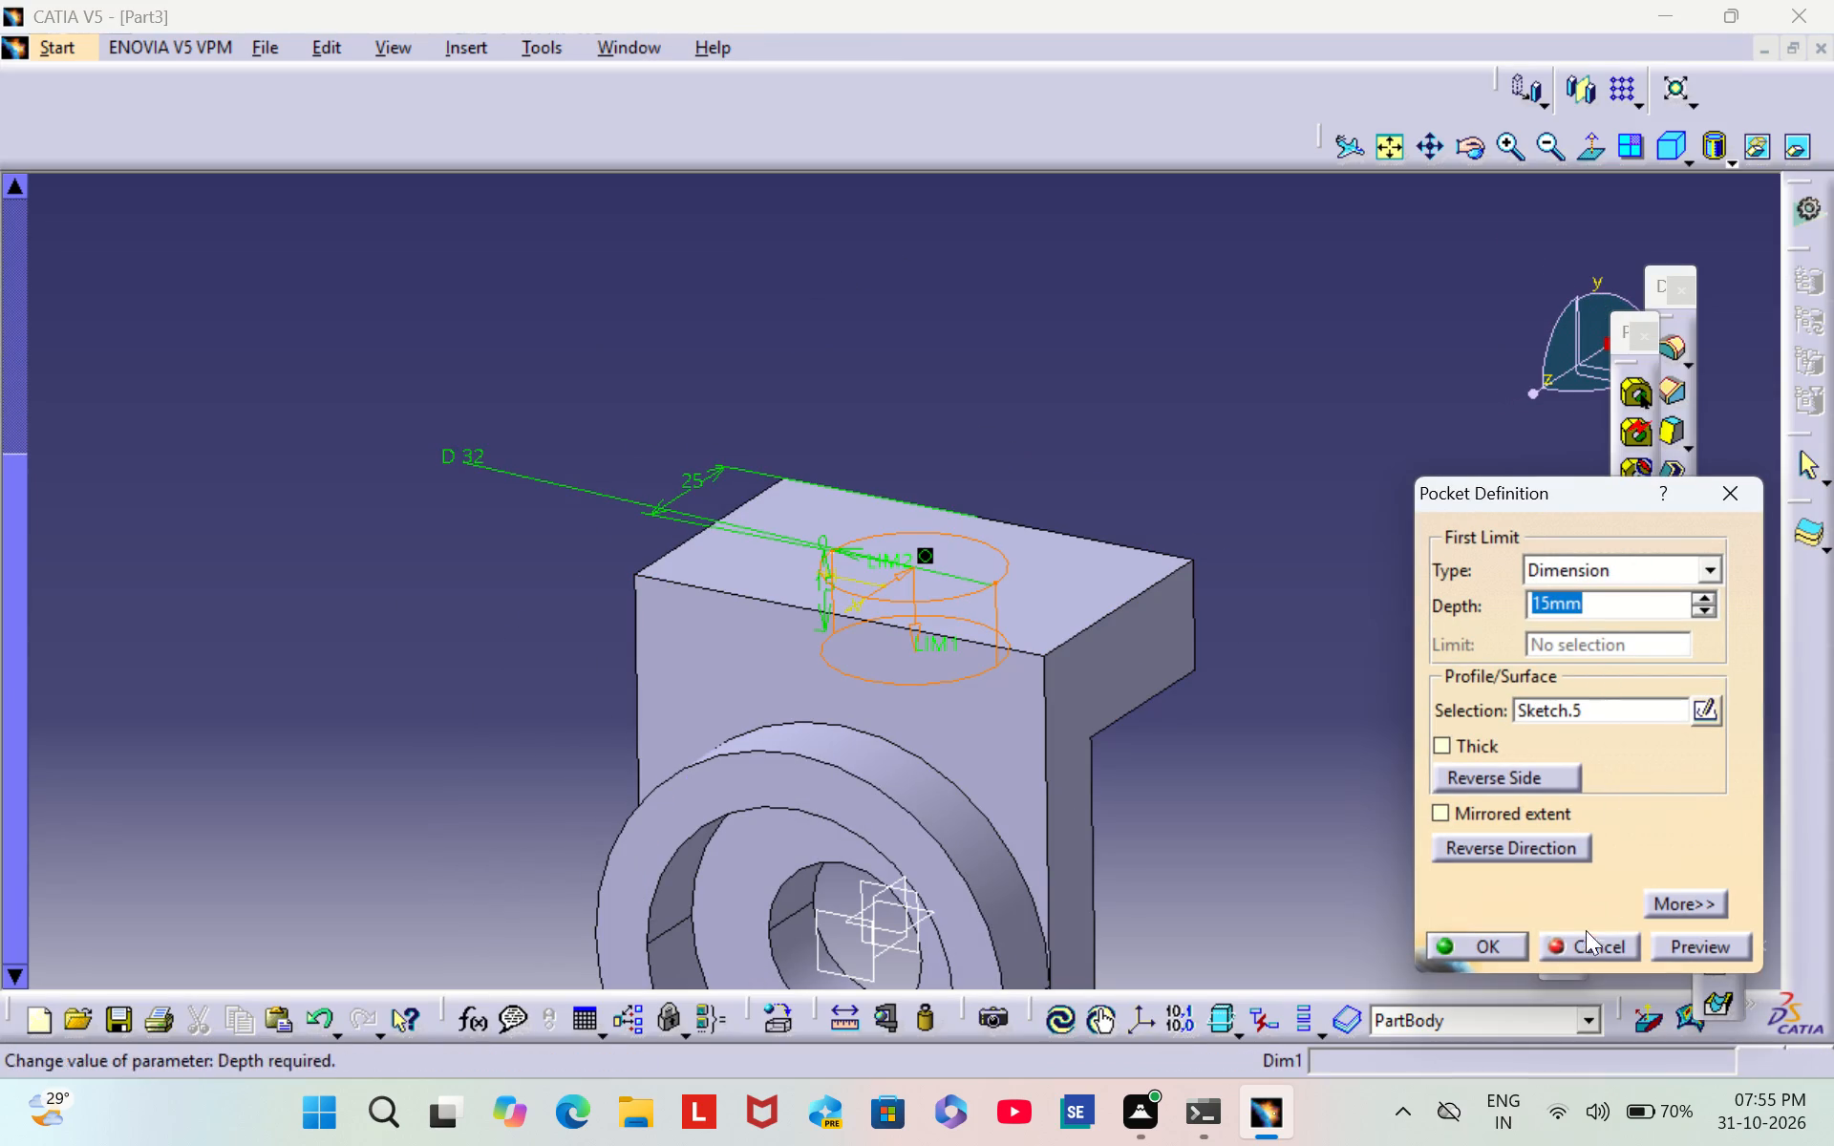
{"action": "left_click", "coordinate": [1704, 584]}
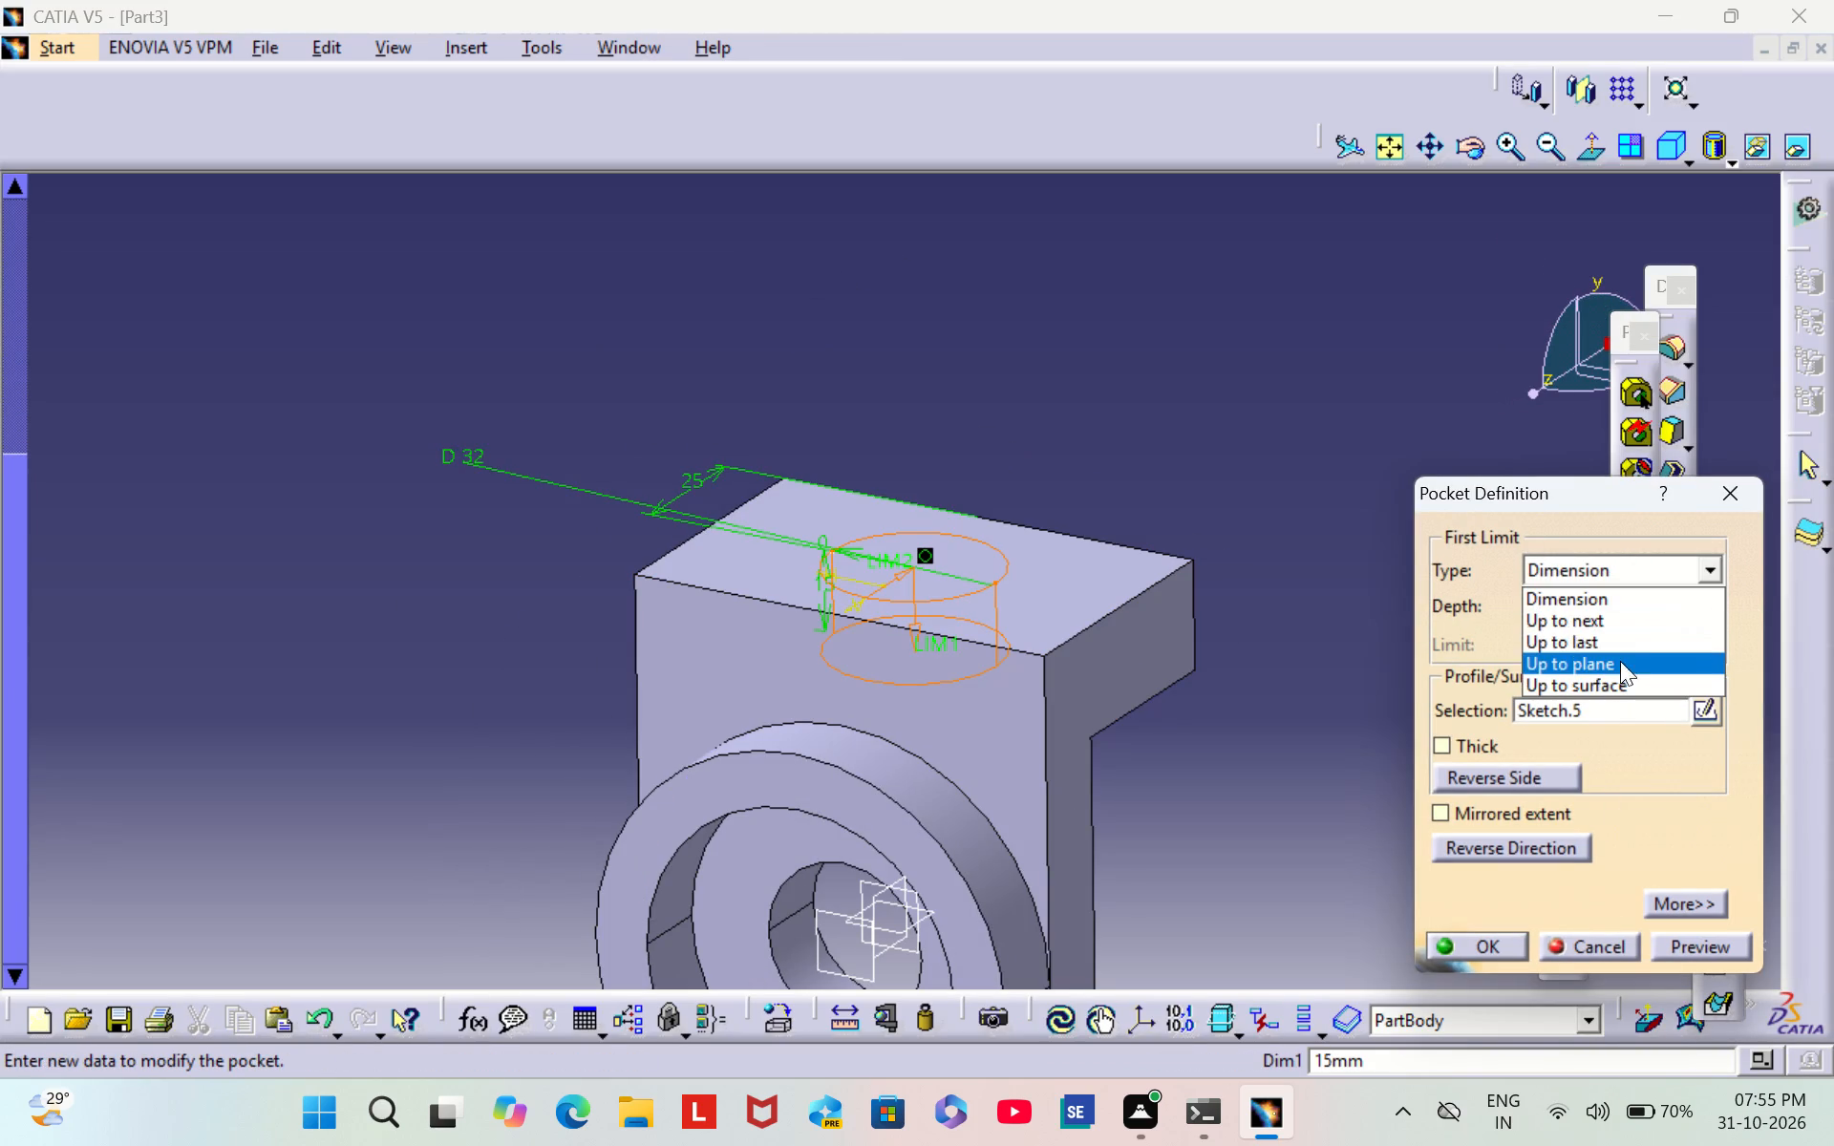
{"action": "left_click", "coordinate": [1616, 637]}
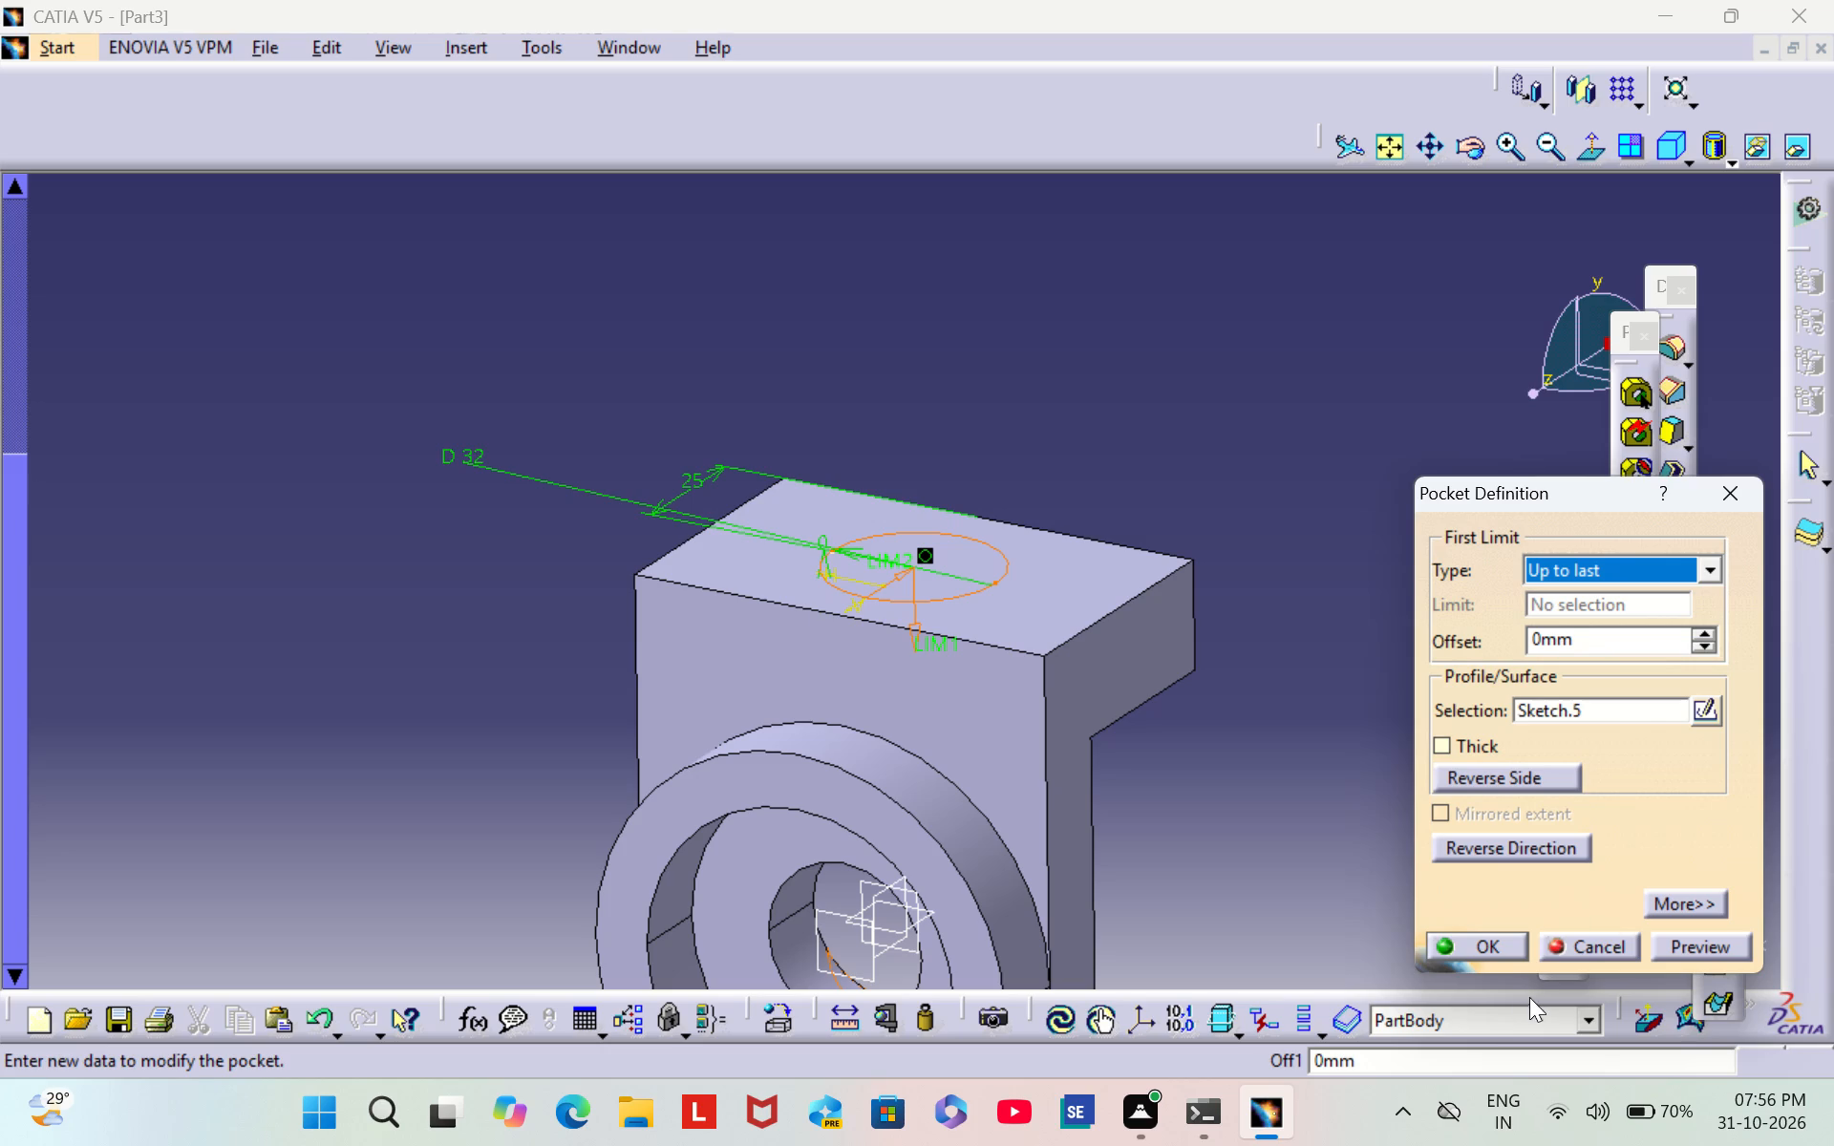
{"action": "left_click", "coordinate": [1497, 953]}
{"action": "left_click", "coordinate": [1413, 584]}
Add a 10 mm edge fillet to one bottom corner edge of the leg with the cross hole.
{"action": "middle_click_drag", "start_coordinate": [782, 445], "coordinate": [1001, 460]}
{"action": "right_click_drag", "start_coordinate": [782, 445], "coordinate": [1001, 460]}
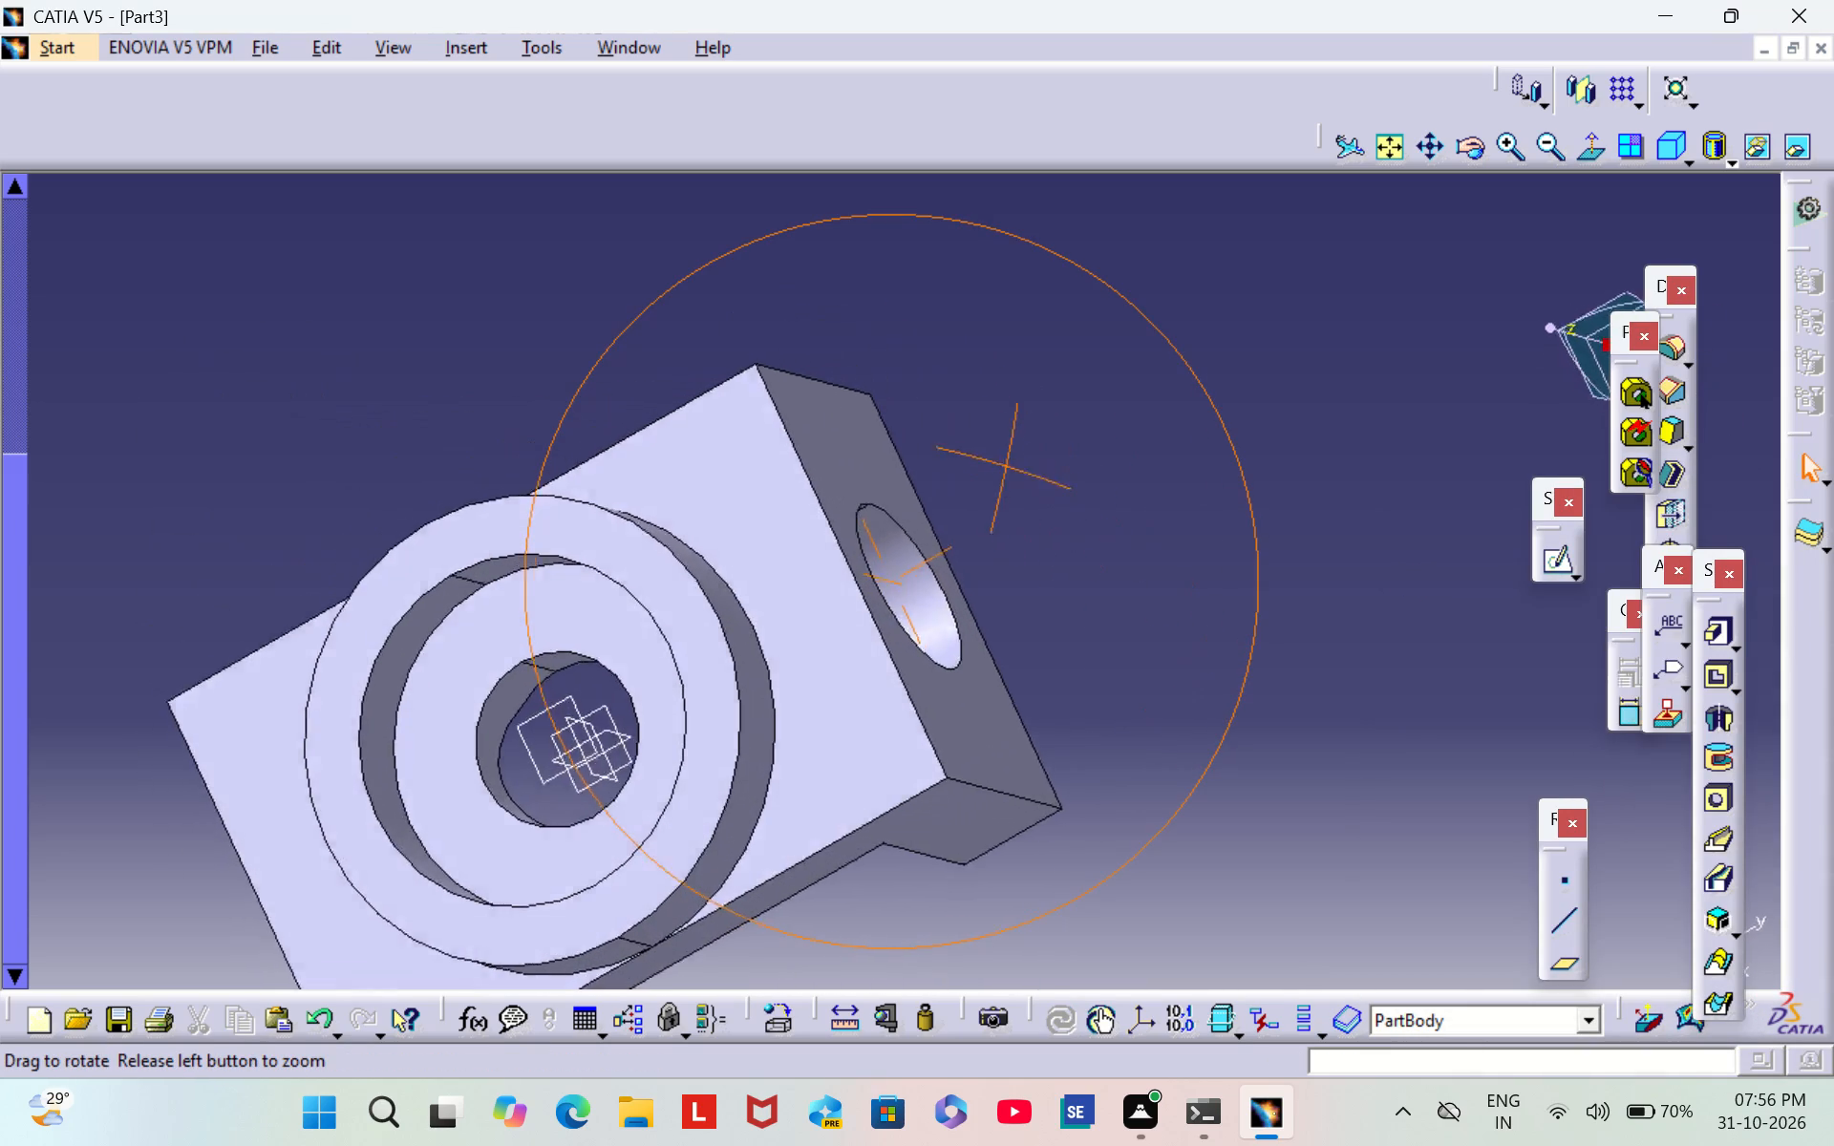
{"action": "right_click_drag", "start_coordinate": [1001, 460], "coordinate": [966, 342]}
{"action": "middle_click_drag", "start_coordinate": [1001, 460], "coordinate": [966, 343]}
{"action": "scroll", "coordinate": [1057, 710], "scroll_direction": "up", "scroll_amount": 1}
{"action": "scroll", "coordinate": [435, 456], "scroll_direction": "down", "scroll_amount": 1}
{"action": "middle_click_drag", "start_coordinate": [434, 455], "coordinate": [311, 308]}
{"action": "middle_click_drag", "start_coordinate": [1223, 703], "coordinate": [752, 511]}
{"action": "right_click_drag", "start_coordinate": [1216, 699], "coordinate": [752, 511]}
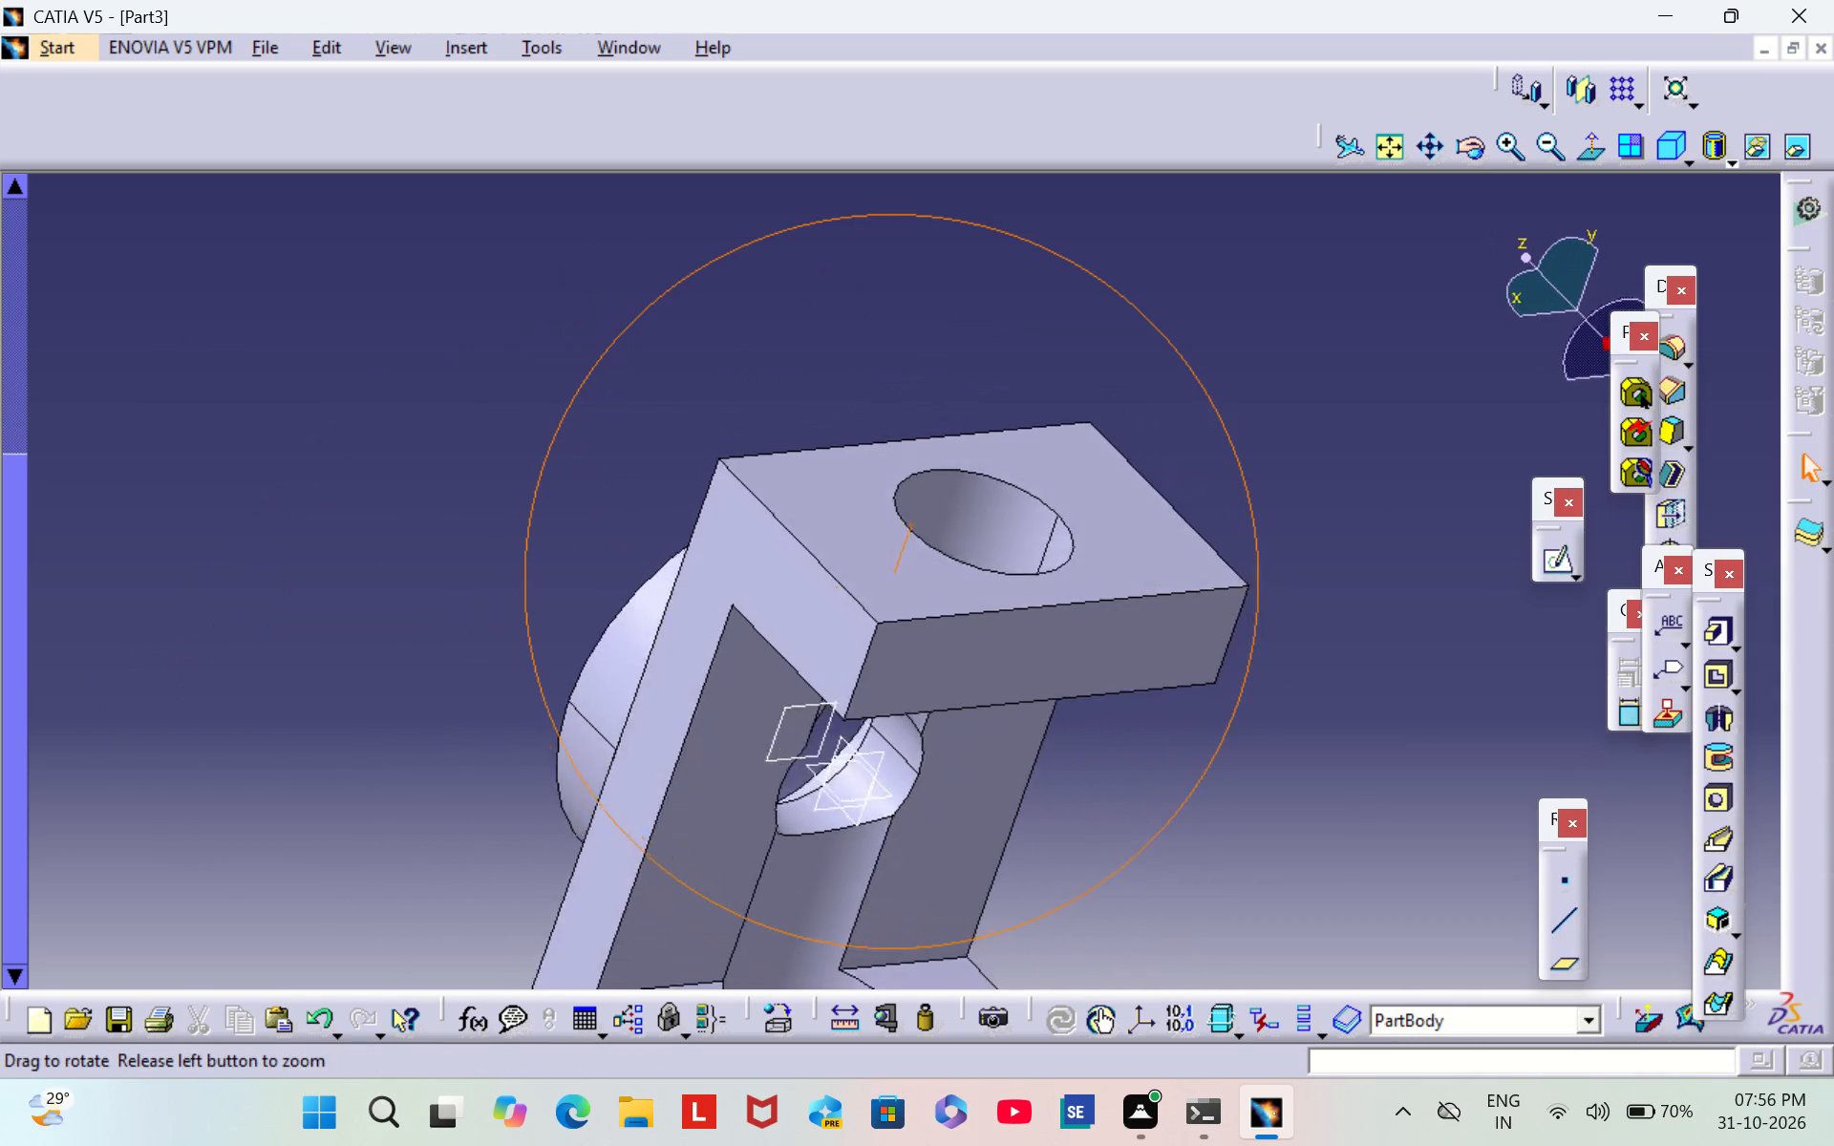
{"action": "right_click_drag", "start_coordinate": [752, 511], "coordinate": [772, 505]}
{"action": "middle_click_drag", "start_coordinate": [752, 511], "coordinate": [773, 505]}
{"action": "scroll", "coordinate": [773, 505], "scroll_direction": "up", "scroll_amount": 1}
{"action": "left_click", "coordinate": [860, 669]}
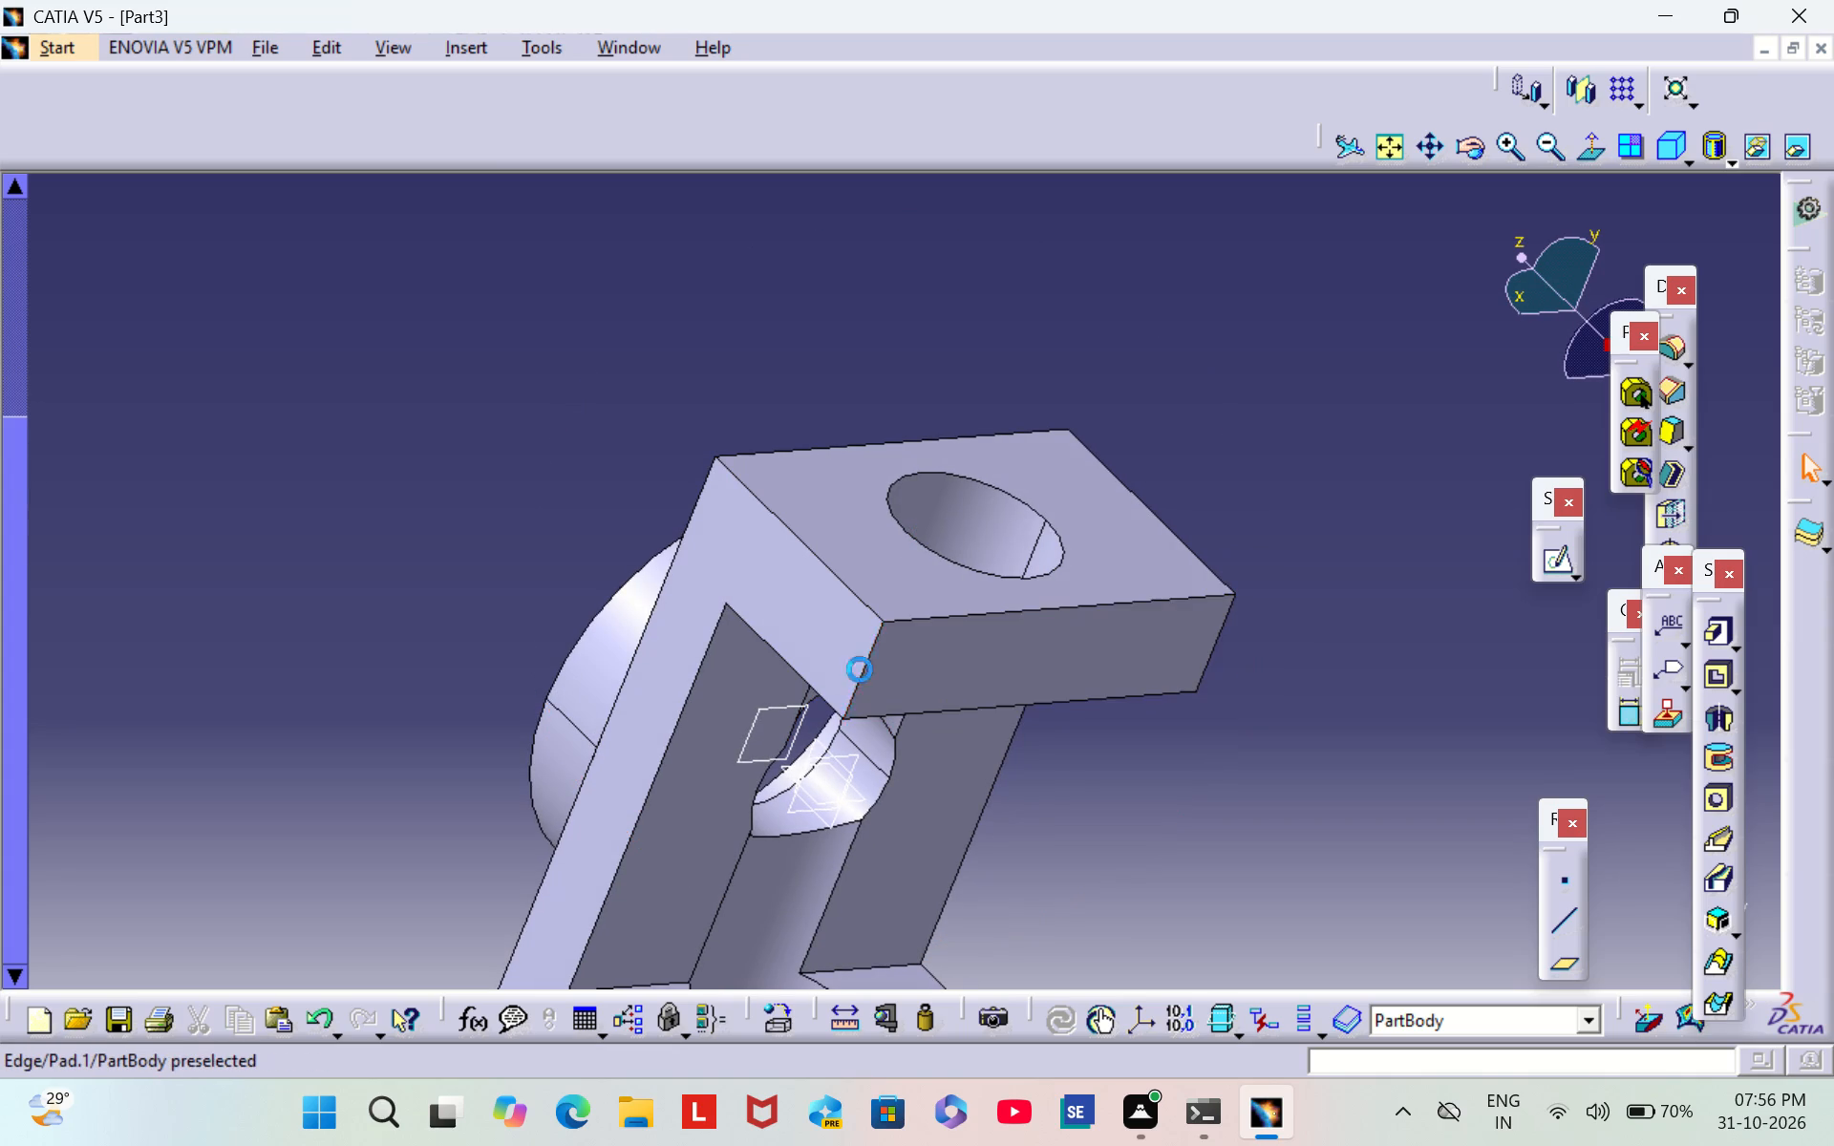
{"action": "left_click", "coordinate": [1680, 356]}
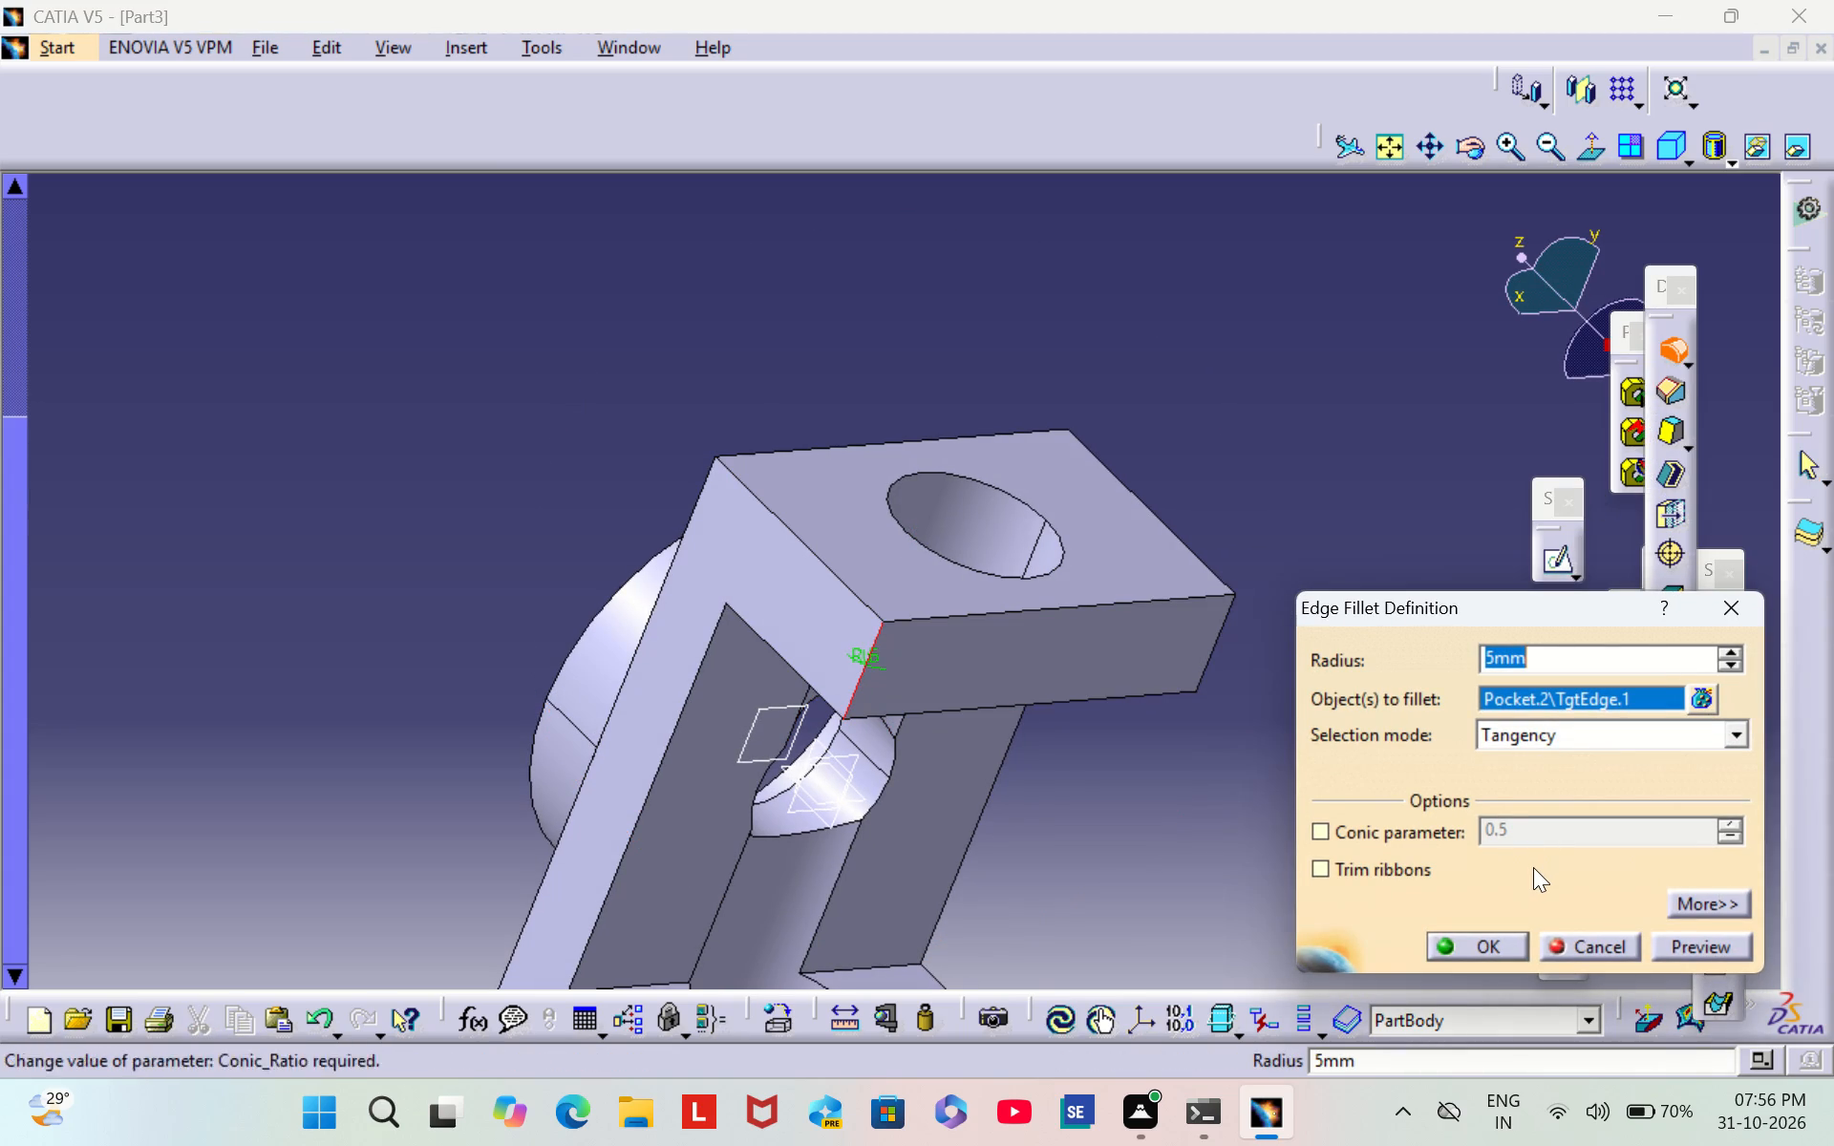
{"action": "key", "text": "BackSpace"}
{"action": "type", "text": "10"}
{"action": "left_click", "coordinate": [1477, 948]}
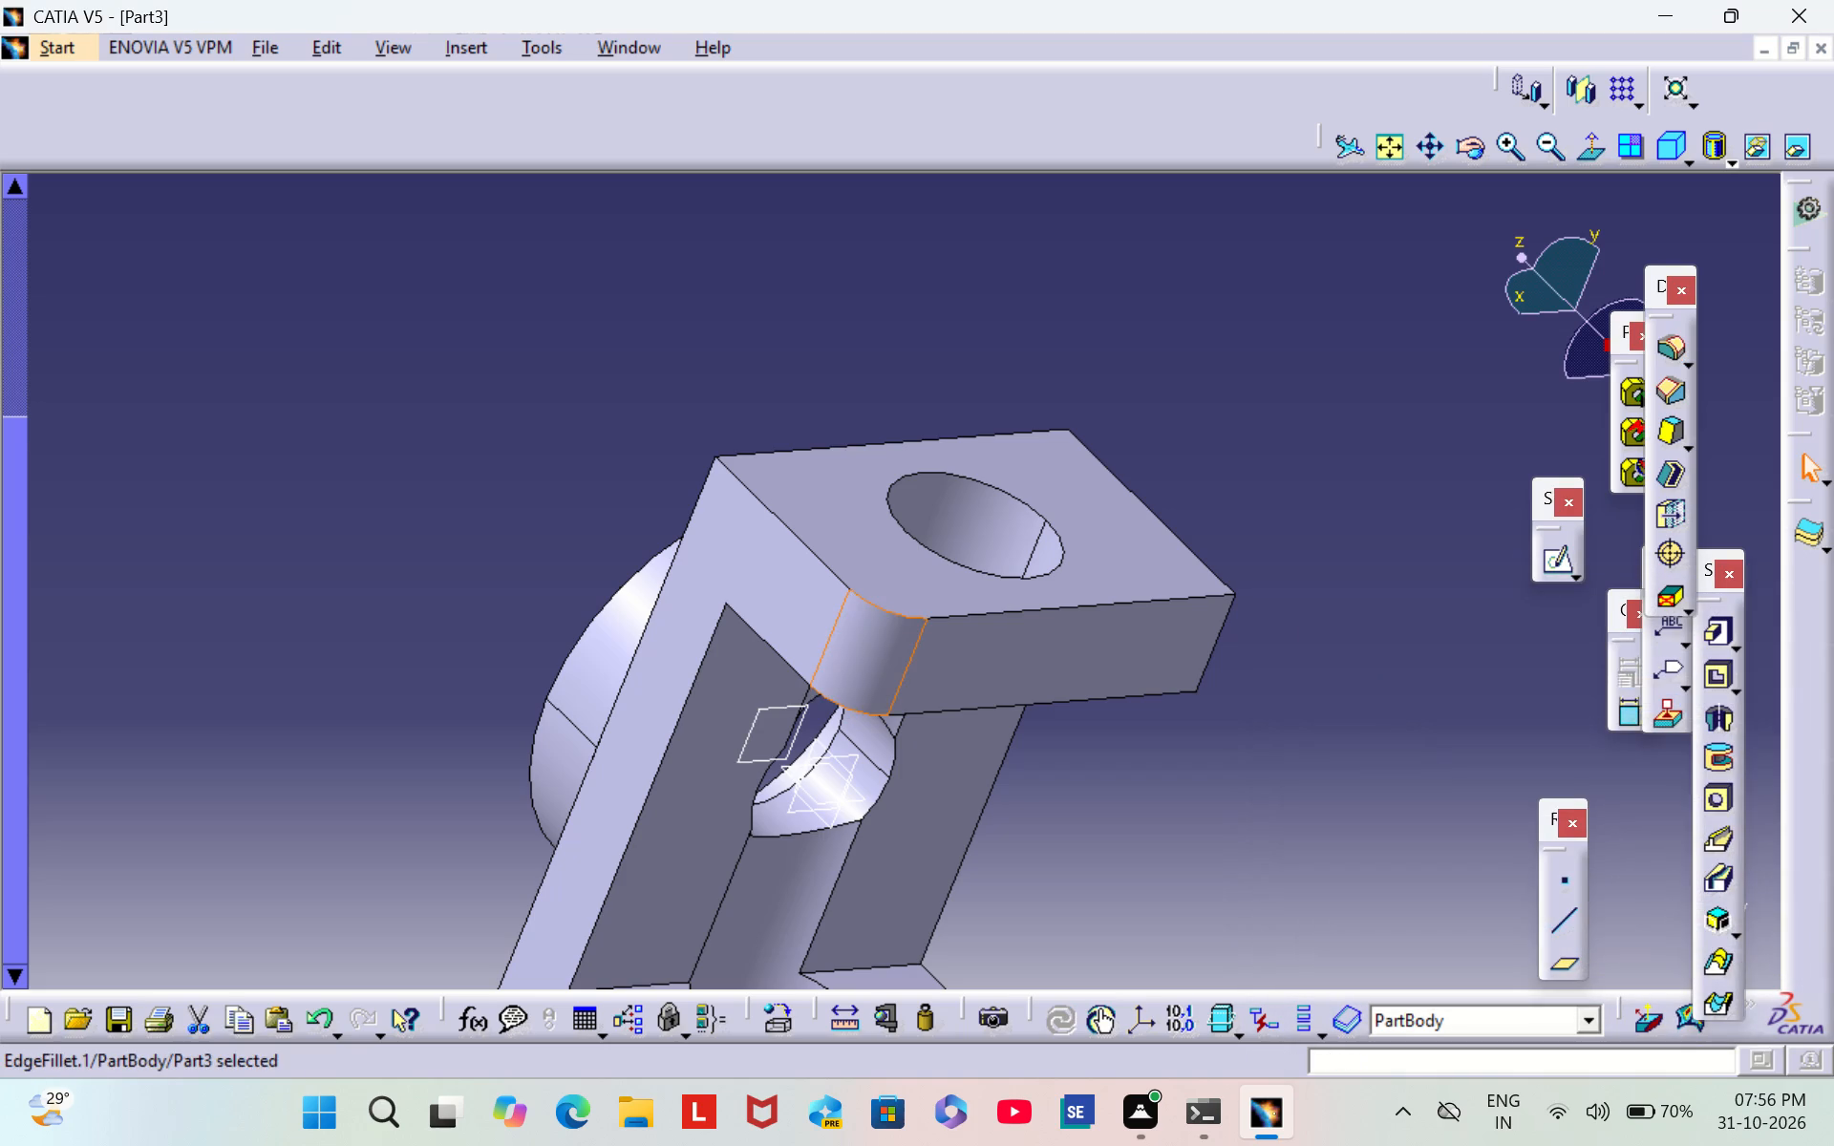
{"action": "left_click", "coordinate": [1377, 658]}
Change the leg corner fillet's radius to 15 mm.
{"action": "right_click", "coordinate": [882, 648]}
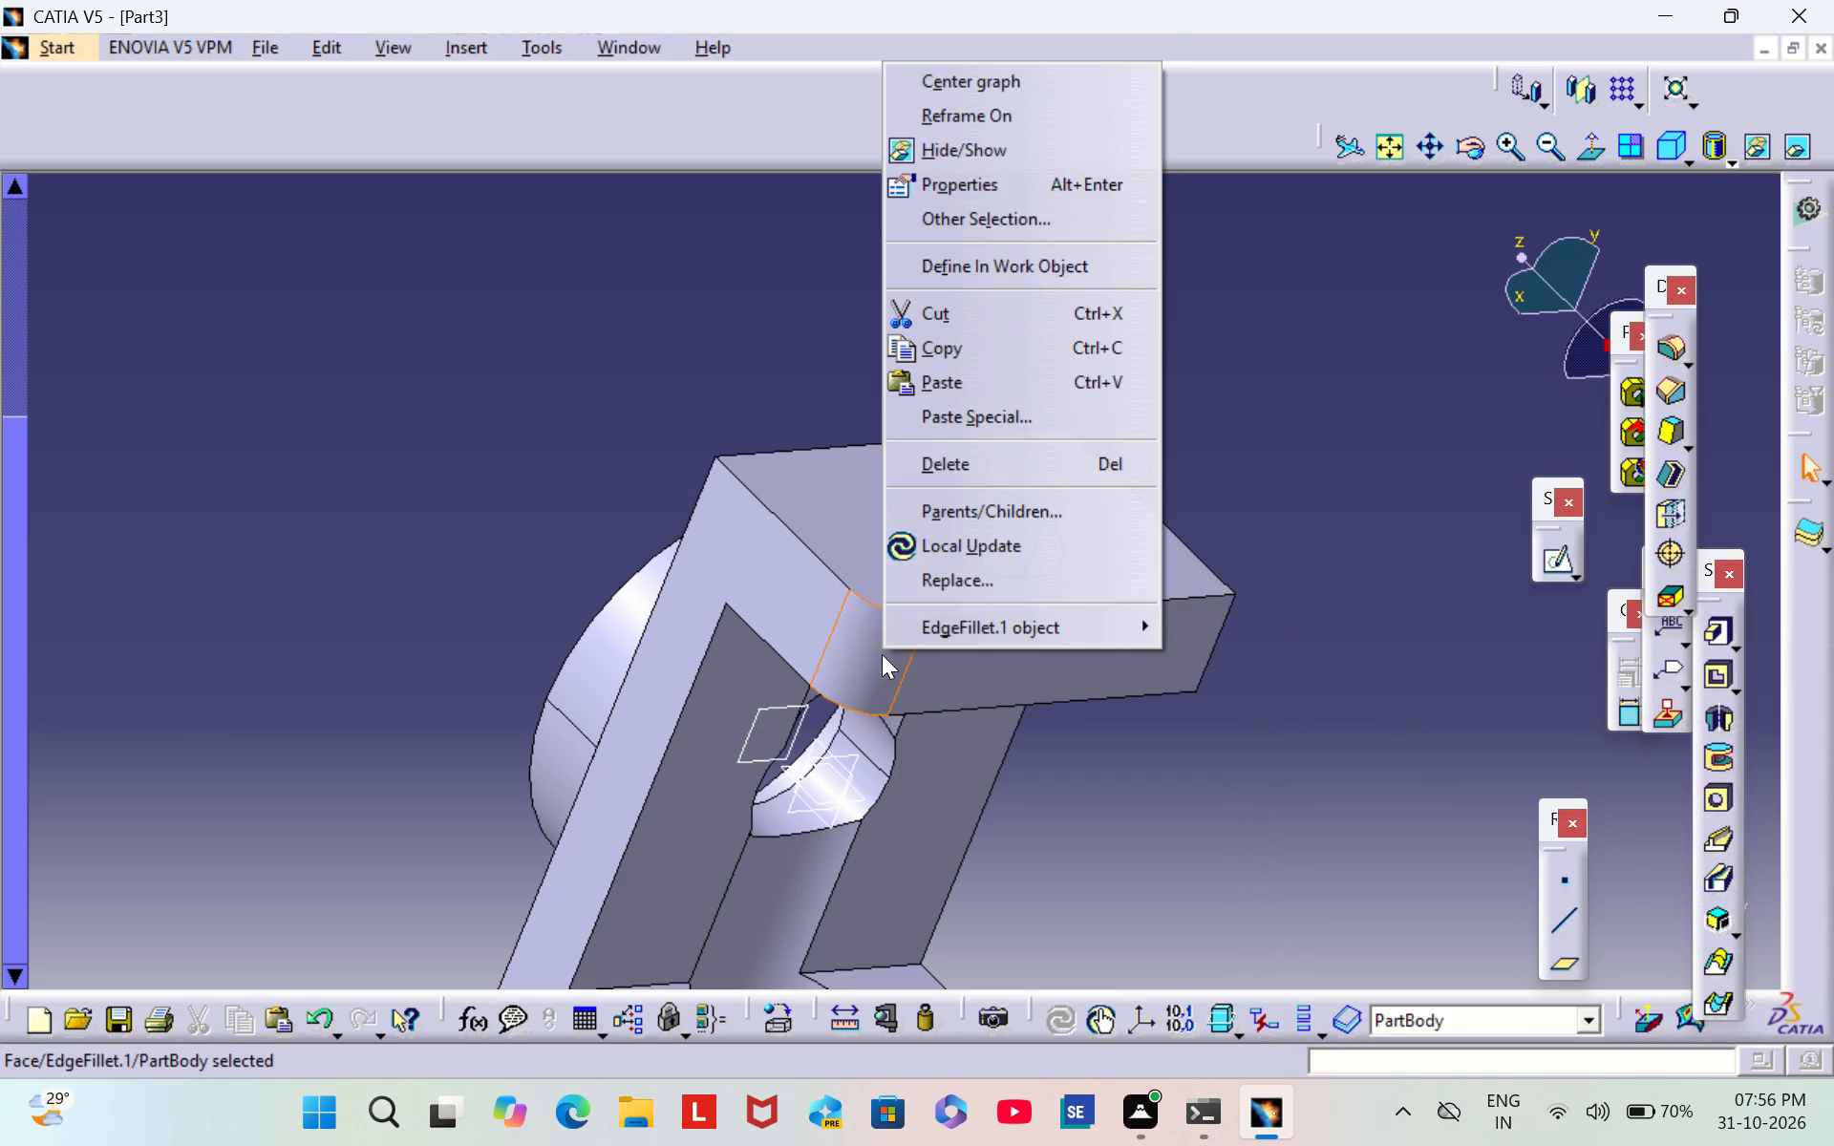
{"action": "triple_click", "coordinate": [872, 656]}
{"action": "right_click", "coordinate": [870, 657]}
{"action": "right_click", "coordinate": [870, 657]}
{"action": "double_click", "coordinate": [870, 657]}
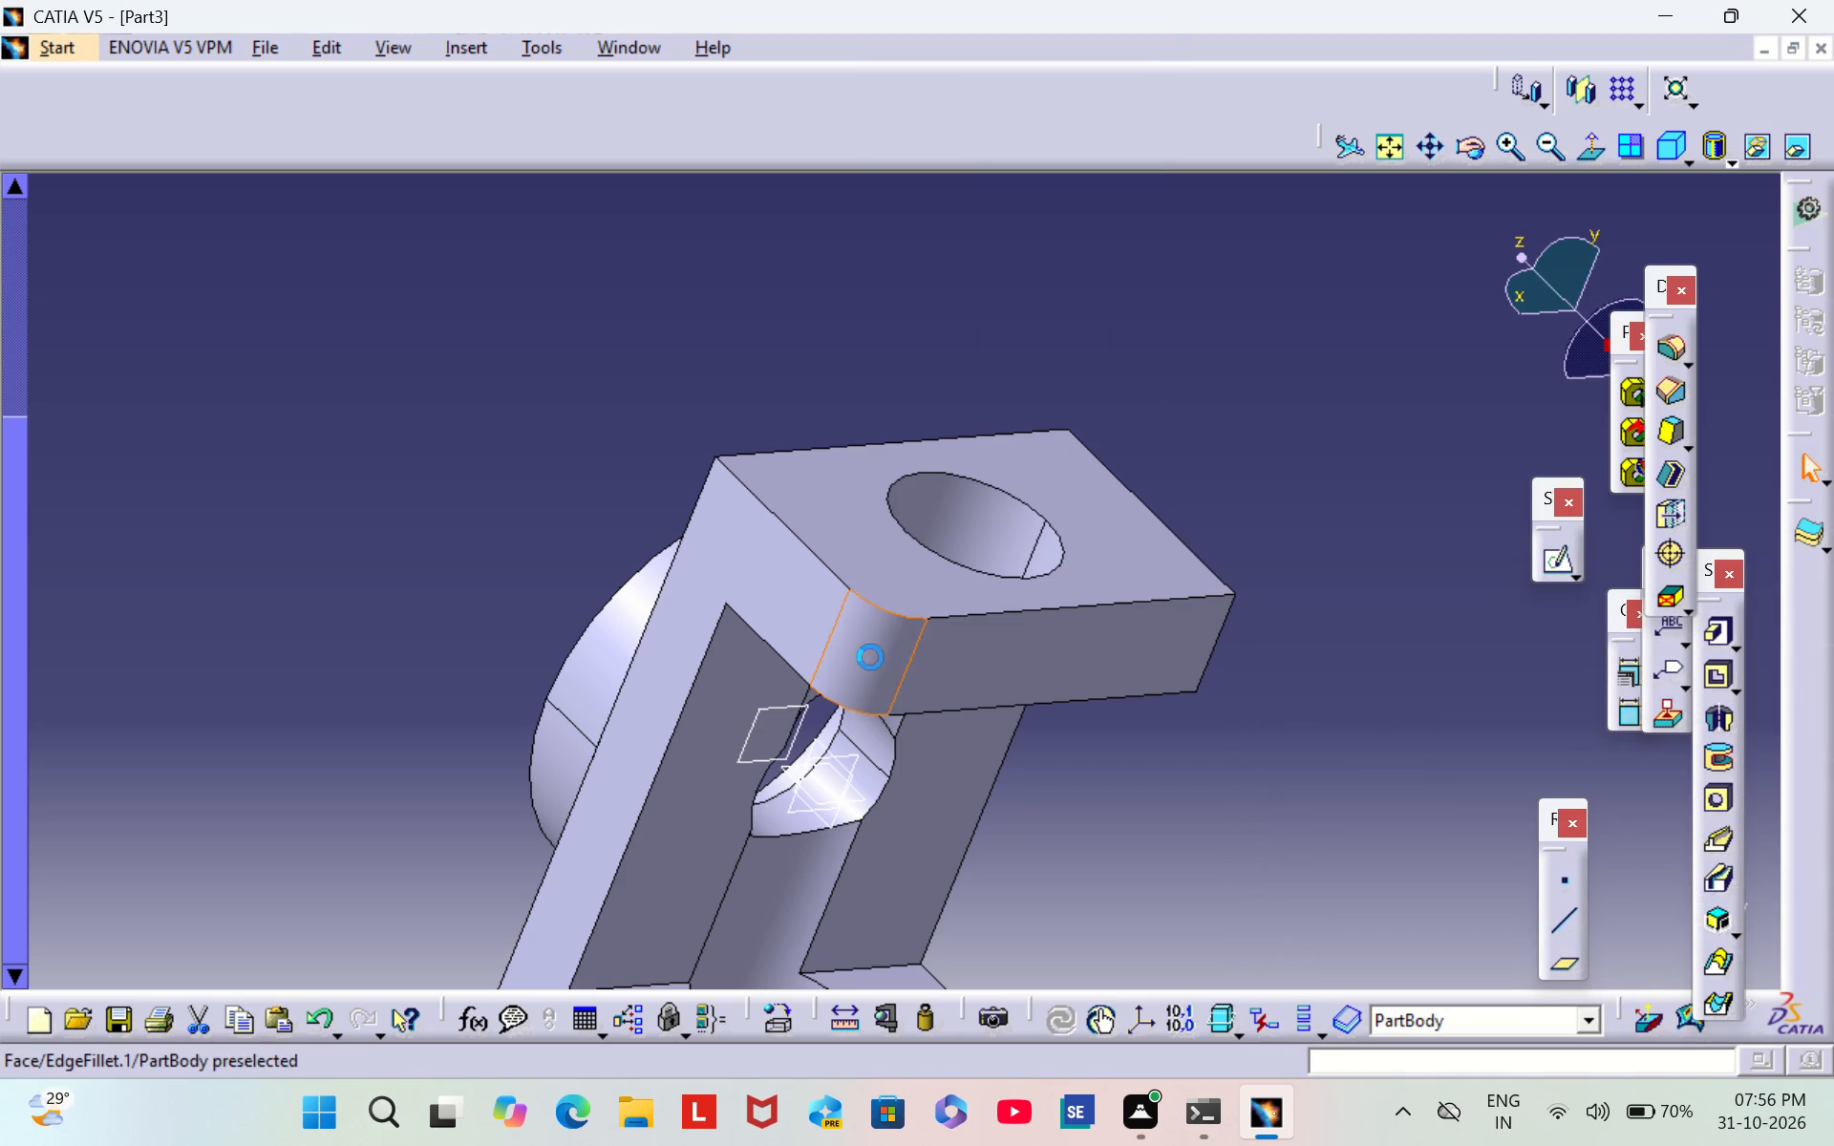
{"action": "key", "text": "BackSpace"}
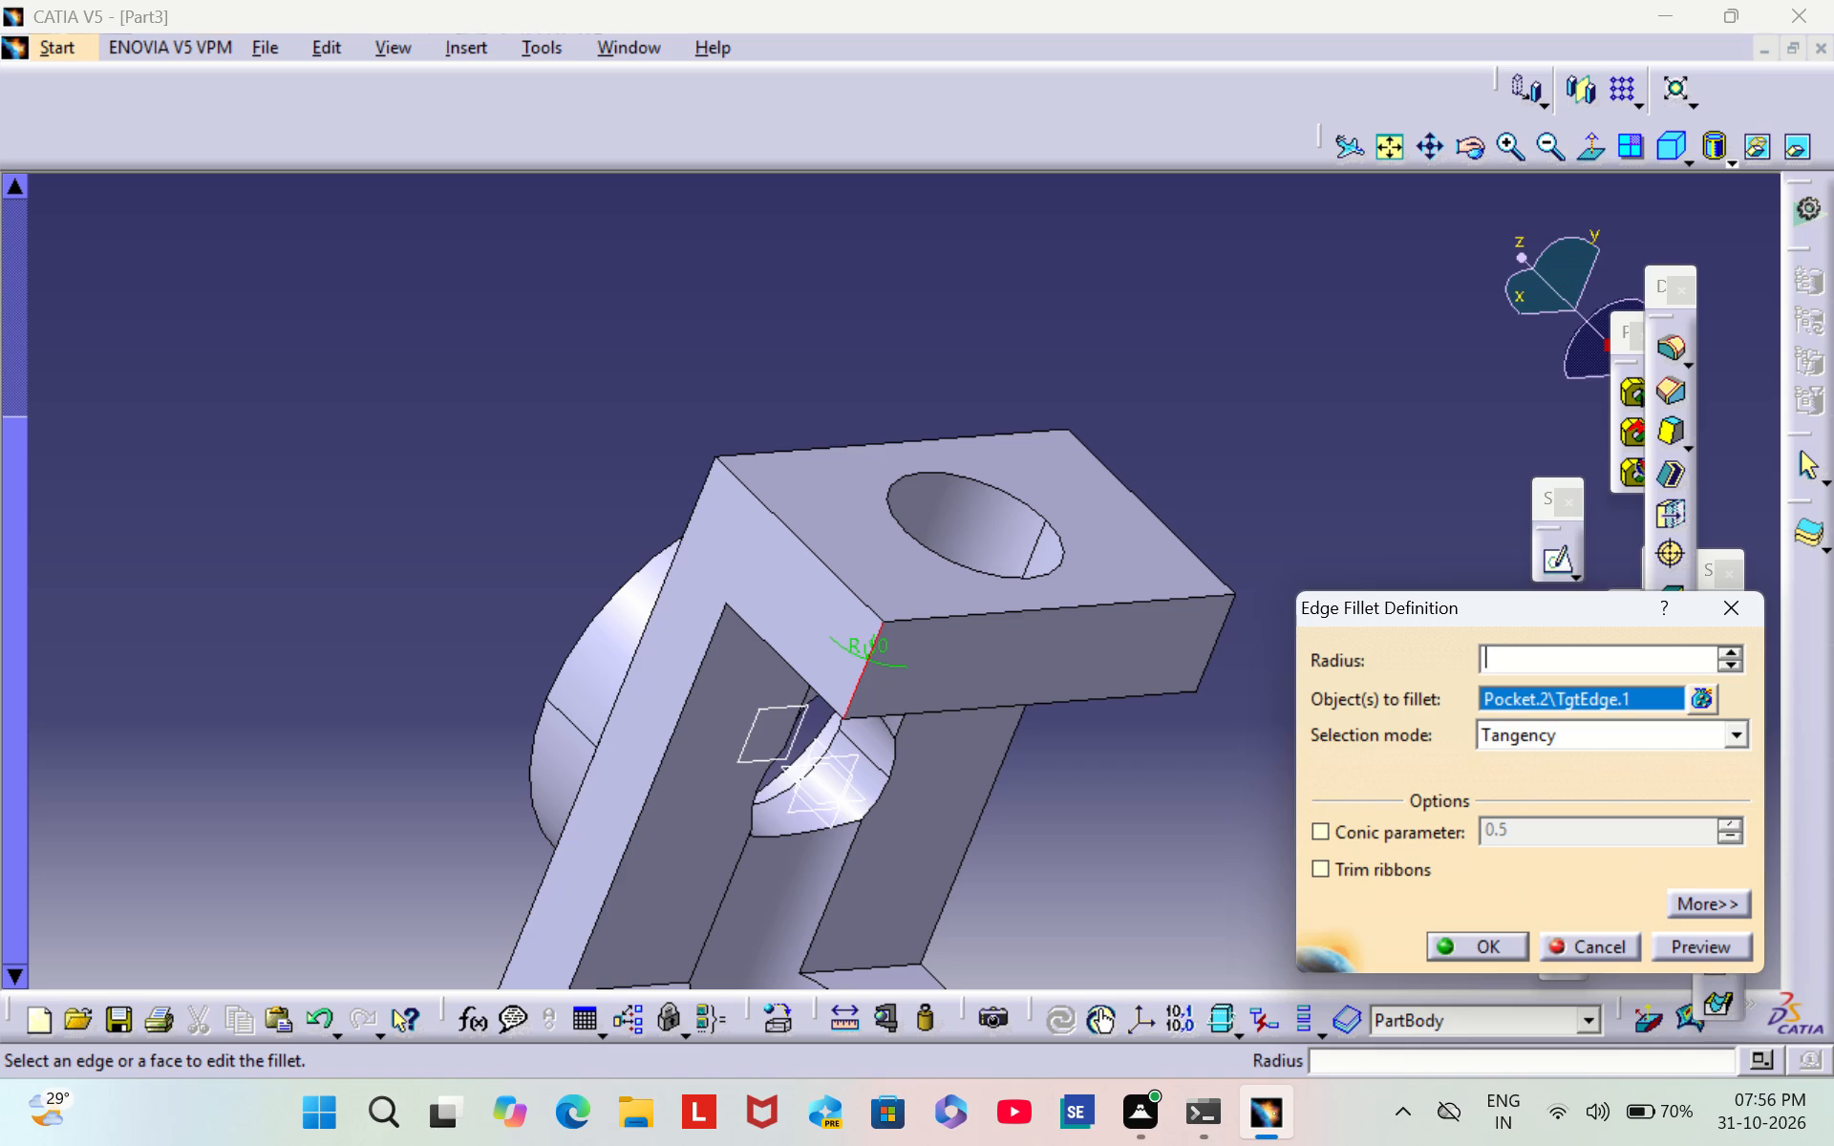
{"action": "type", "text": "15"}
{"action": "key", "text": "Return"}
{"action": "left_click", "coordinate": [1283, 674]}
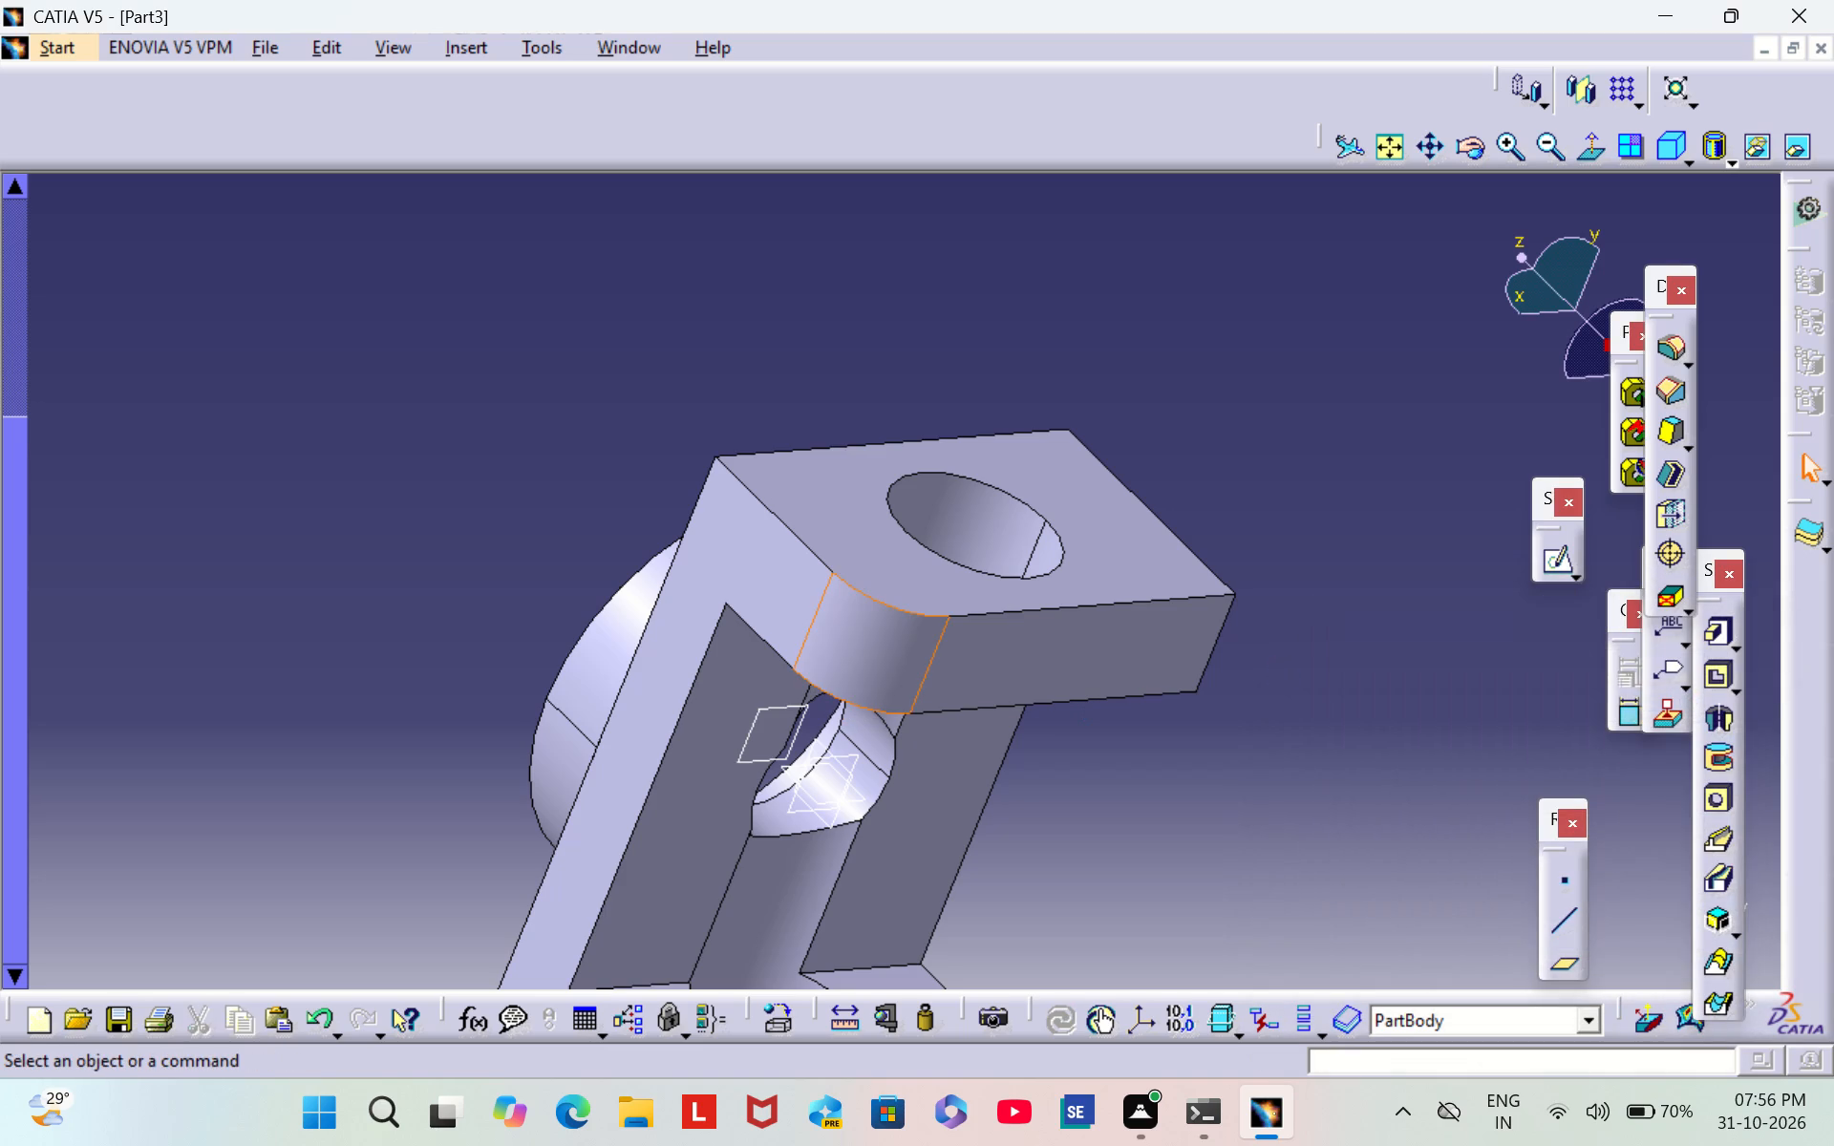
Set the leg corner fillet's radius to 25 mm.
{"action": "right_click", "coordinate": [866, 659]}
{"action": "right_click", "coordinate": [865, 659]}
{"action": "double_click", "coordinate": [871, 652]}
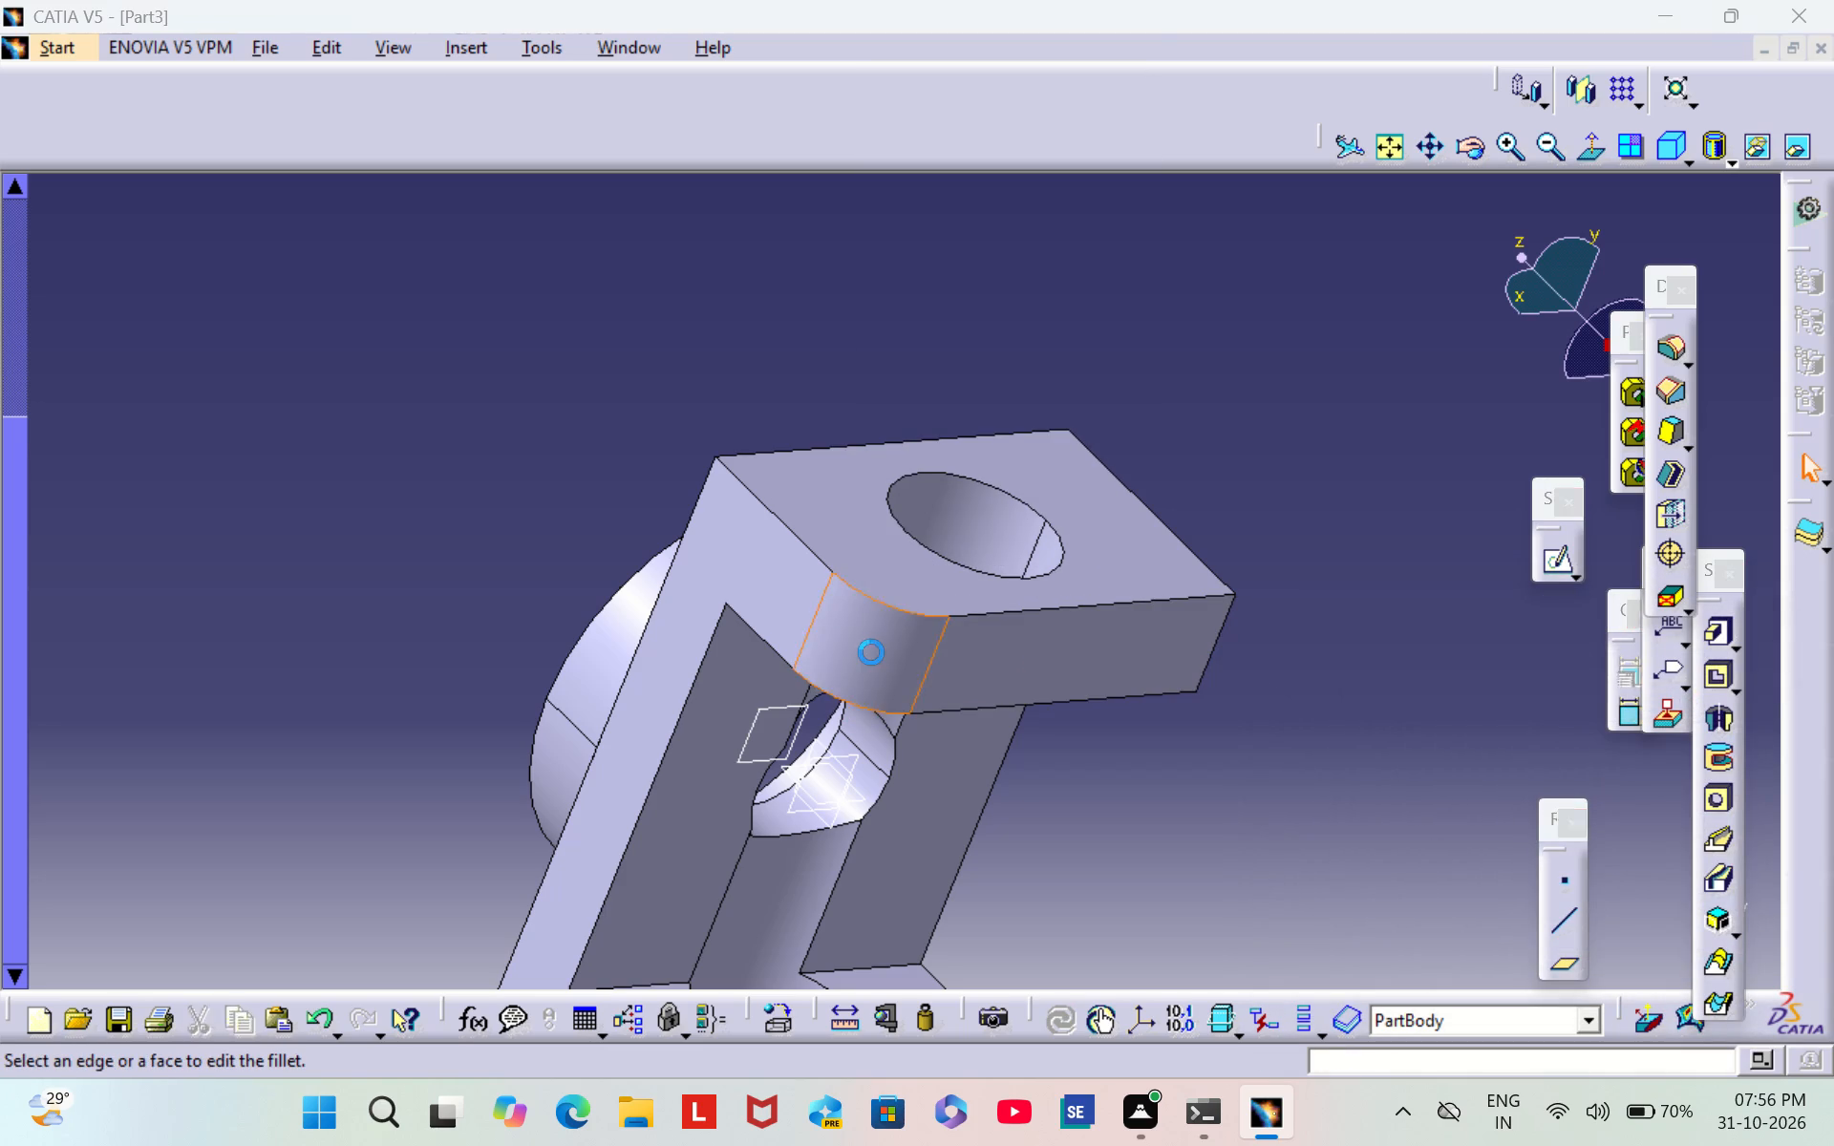
{"action": "key", "text": "BackSpace"}
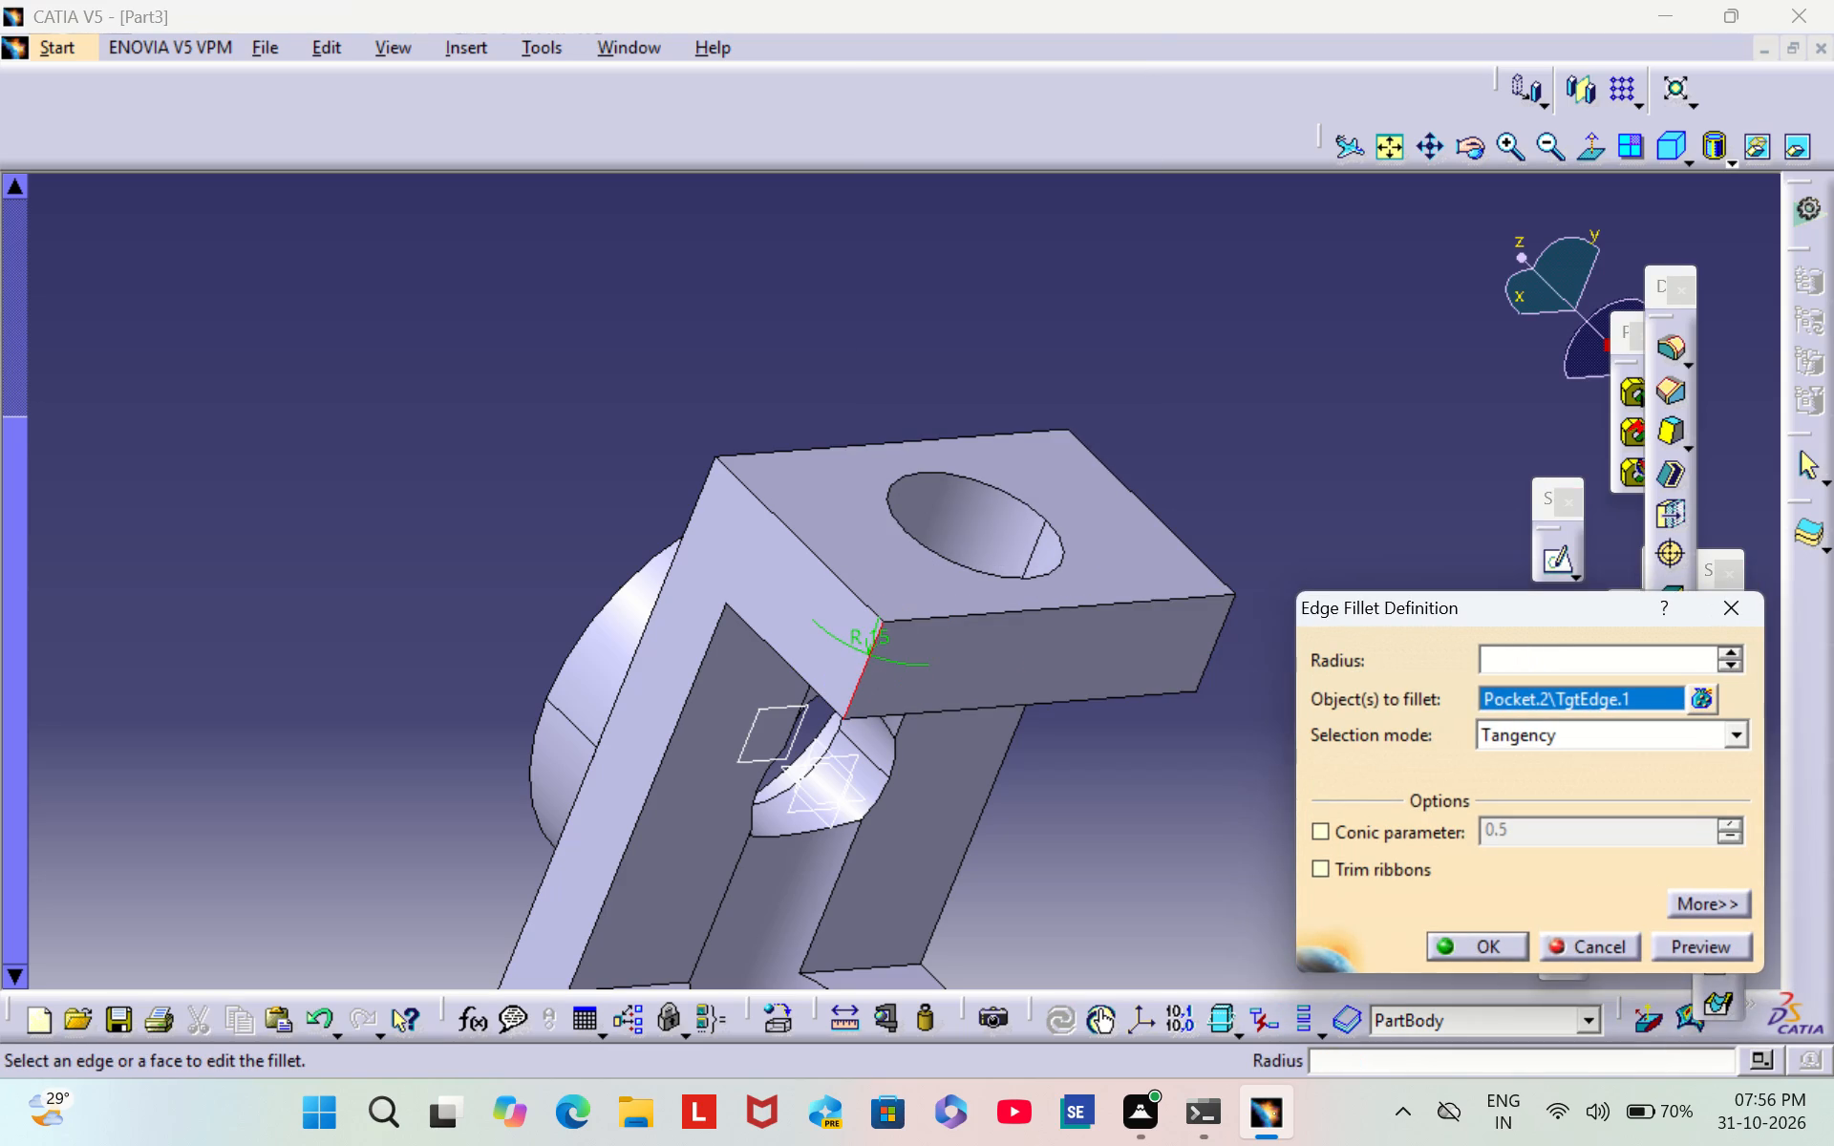
{"action": "key", "text": "2"}
{"action": "key", "text": "BackSpace"}
{"action": "type", "text": "25"}
{"action": "key", "text": "Return"}
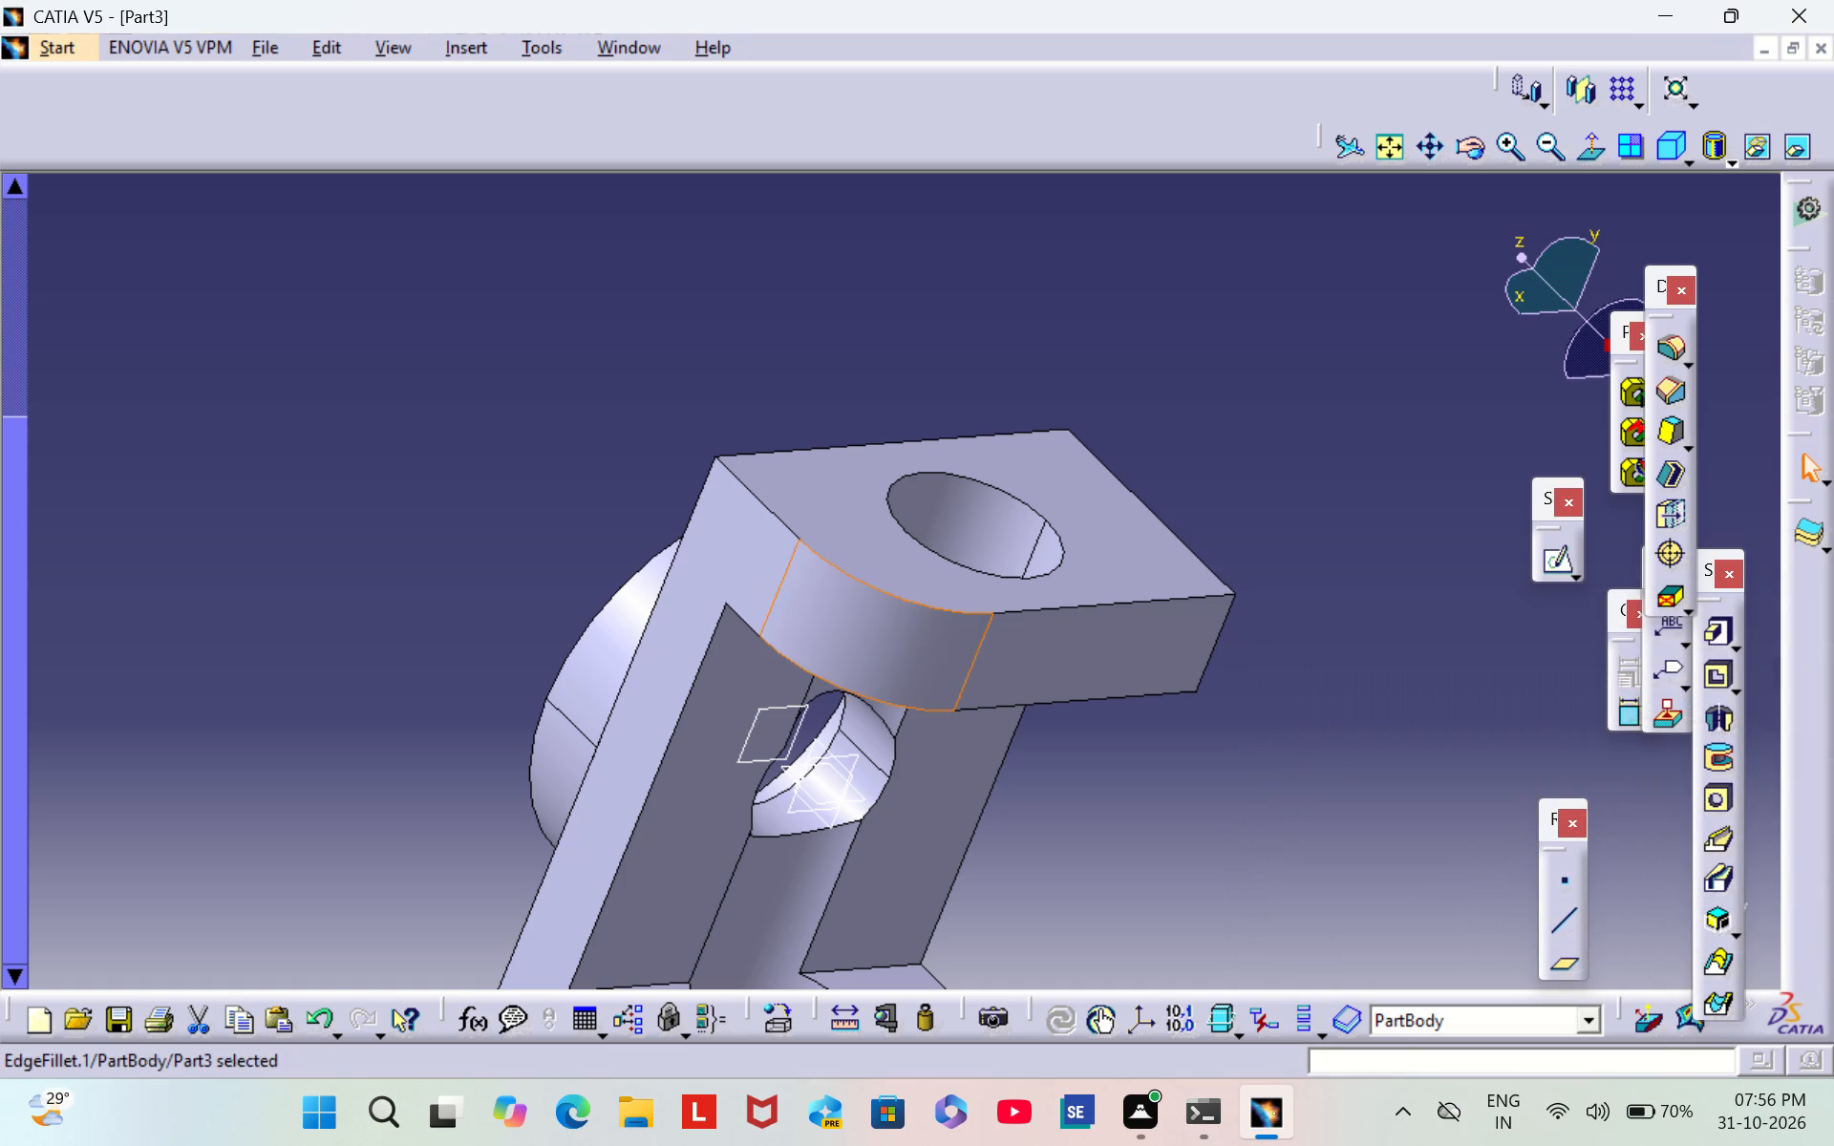
{"action": "left_click", "coordinate": [1242, 711]}
Round the remaining bottom corner edge of the already filleted leg with a 25 mm edge fillet.
{"action": "middle_click_drag", "start_coordinate": [786, 399], "coordinate": [718, 748]}
{"action": "scroll", "coordinate": [786, 399], "scroll_direction": "down", "scroll_amount": 1}
{"action": "right_click_drag", "start_coordinate": [824, 476], "coordinate": [718, 748]}
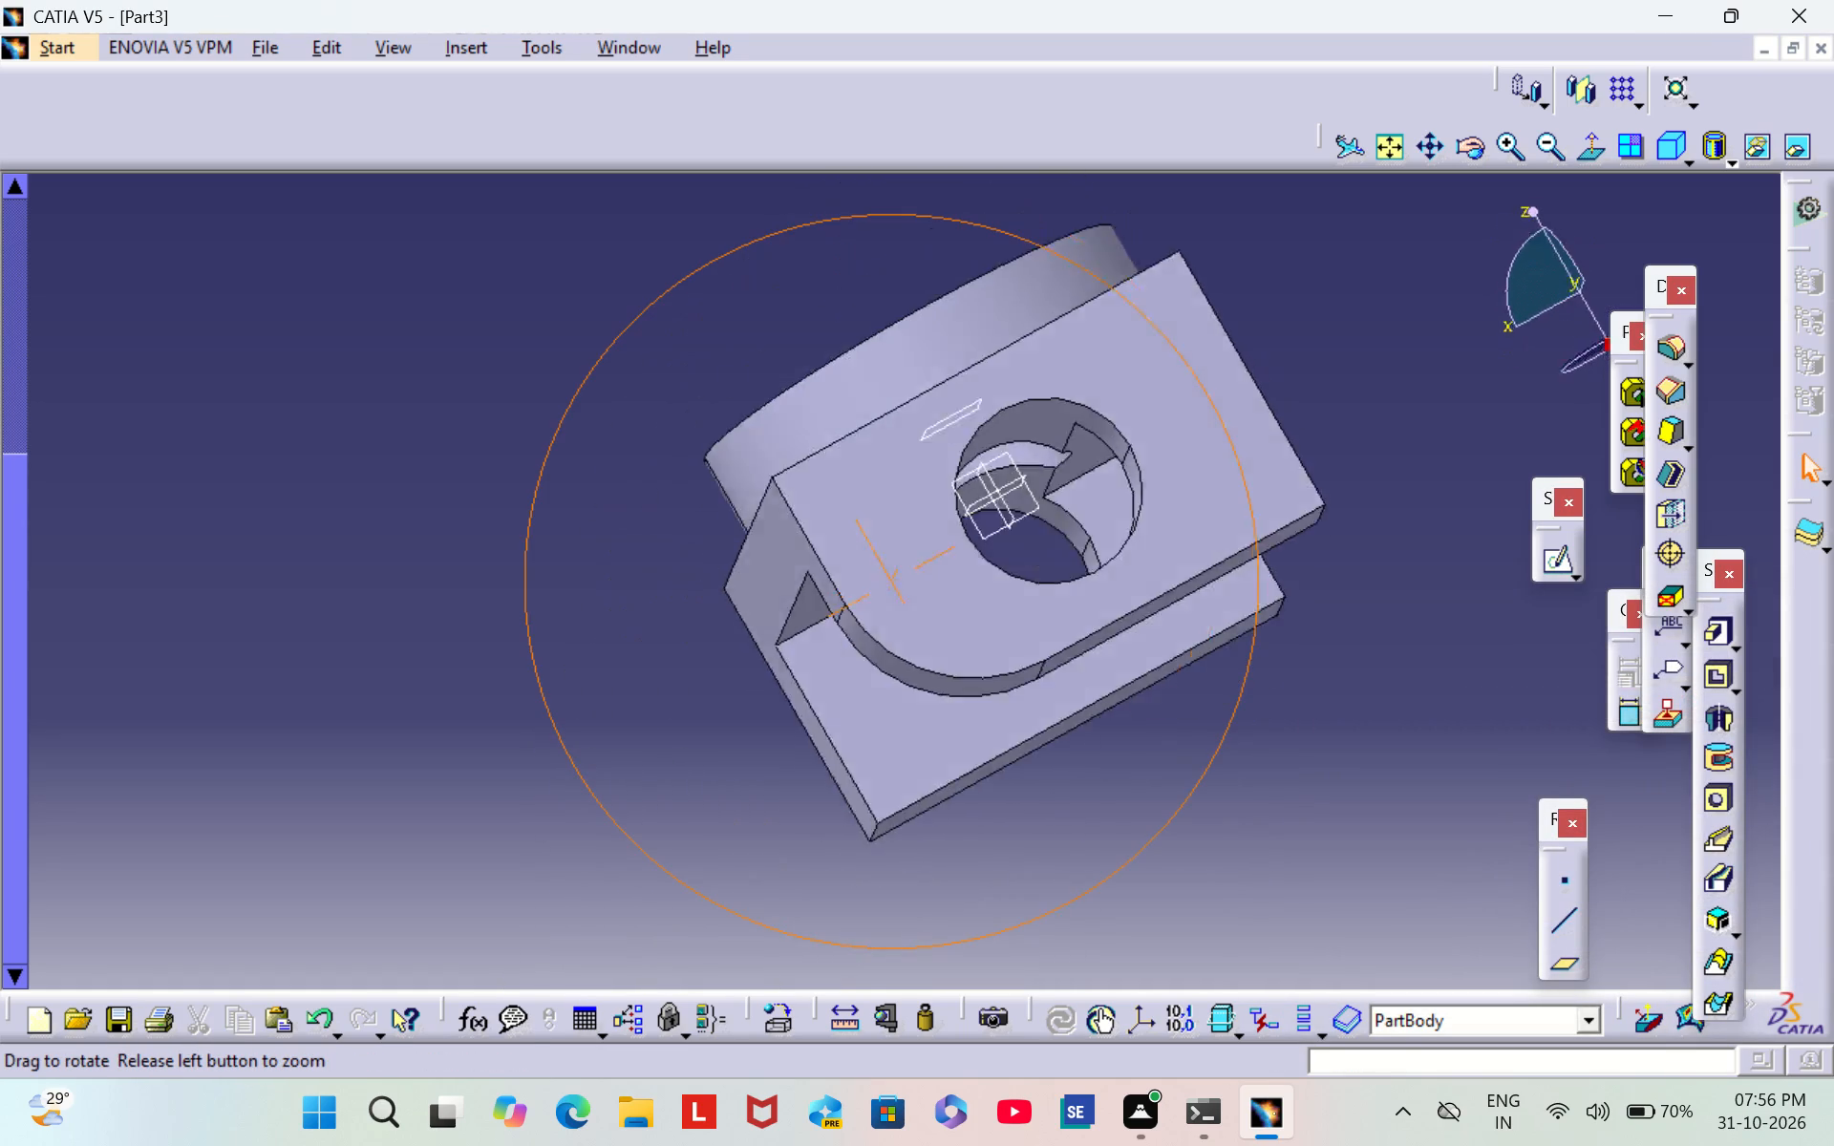
{"action": "middle_click_drag", "start_coordinate": [718, 748], "coordinate": [638, 694]}
{"action": "right_click_drag", "start_coordinate": [718, 748], "coordinate": [637, 696]}
{"action": "middle_click_drag", "start_coordinate": [1380, 461], "coordinate": [1004, 534]}
{"action": "scroll", "coordinate": [1377, 461], "scroll_direction": "down", "scroll_amount": 1}
{"action": "right_click_drag", "start_coordinate": [1368, 462], "coordinate": [1004, 534]}
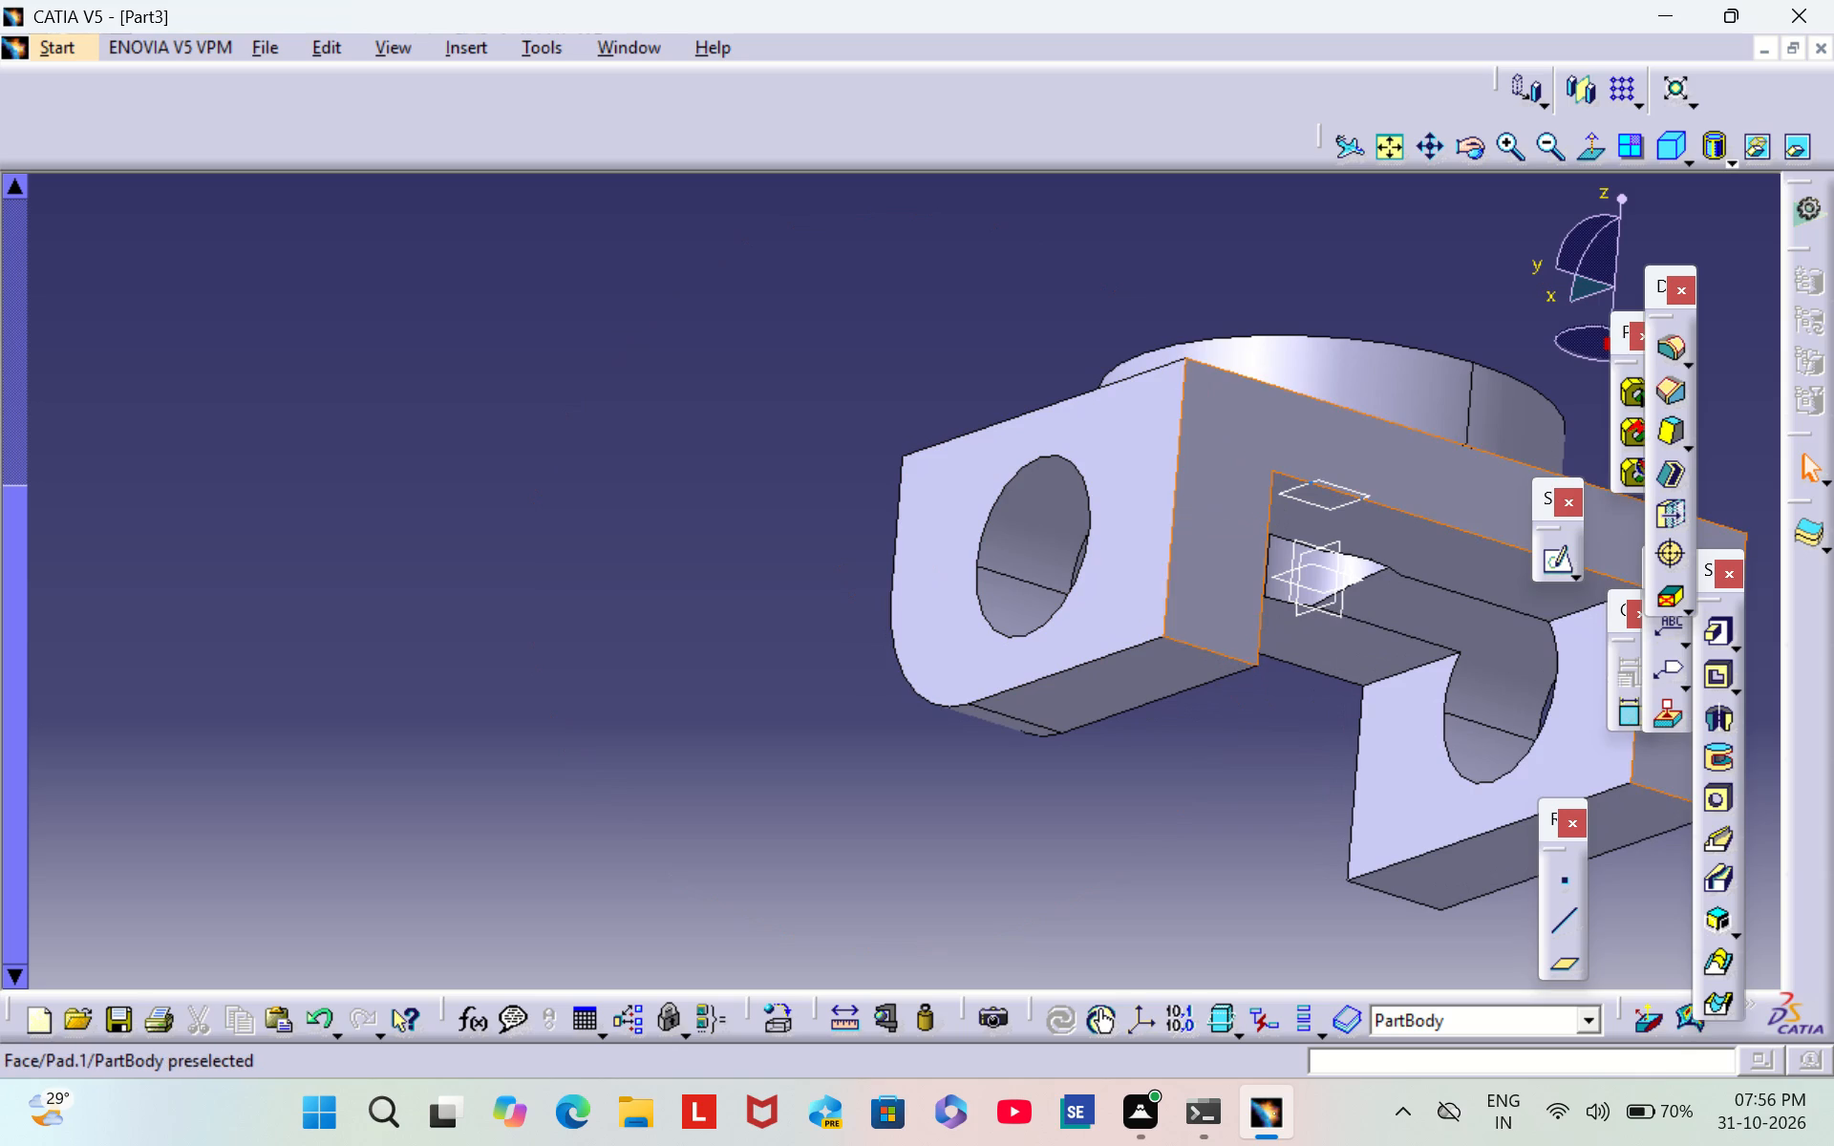
{"action": "right_click", "coordinate": [1200, 645]}
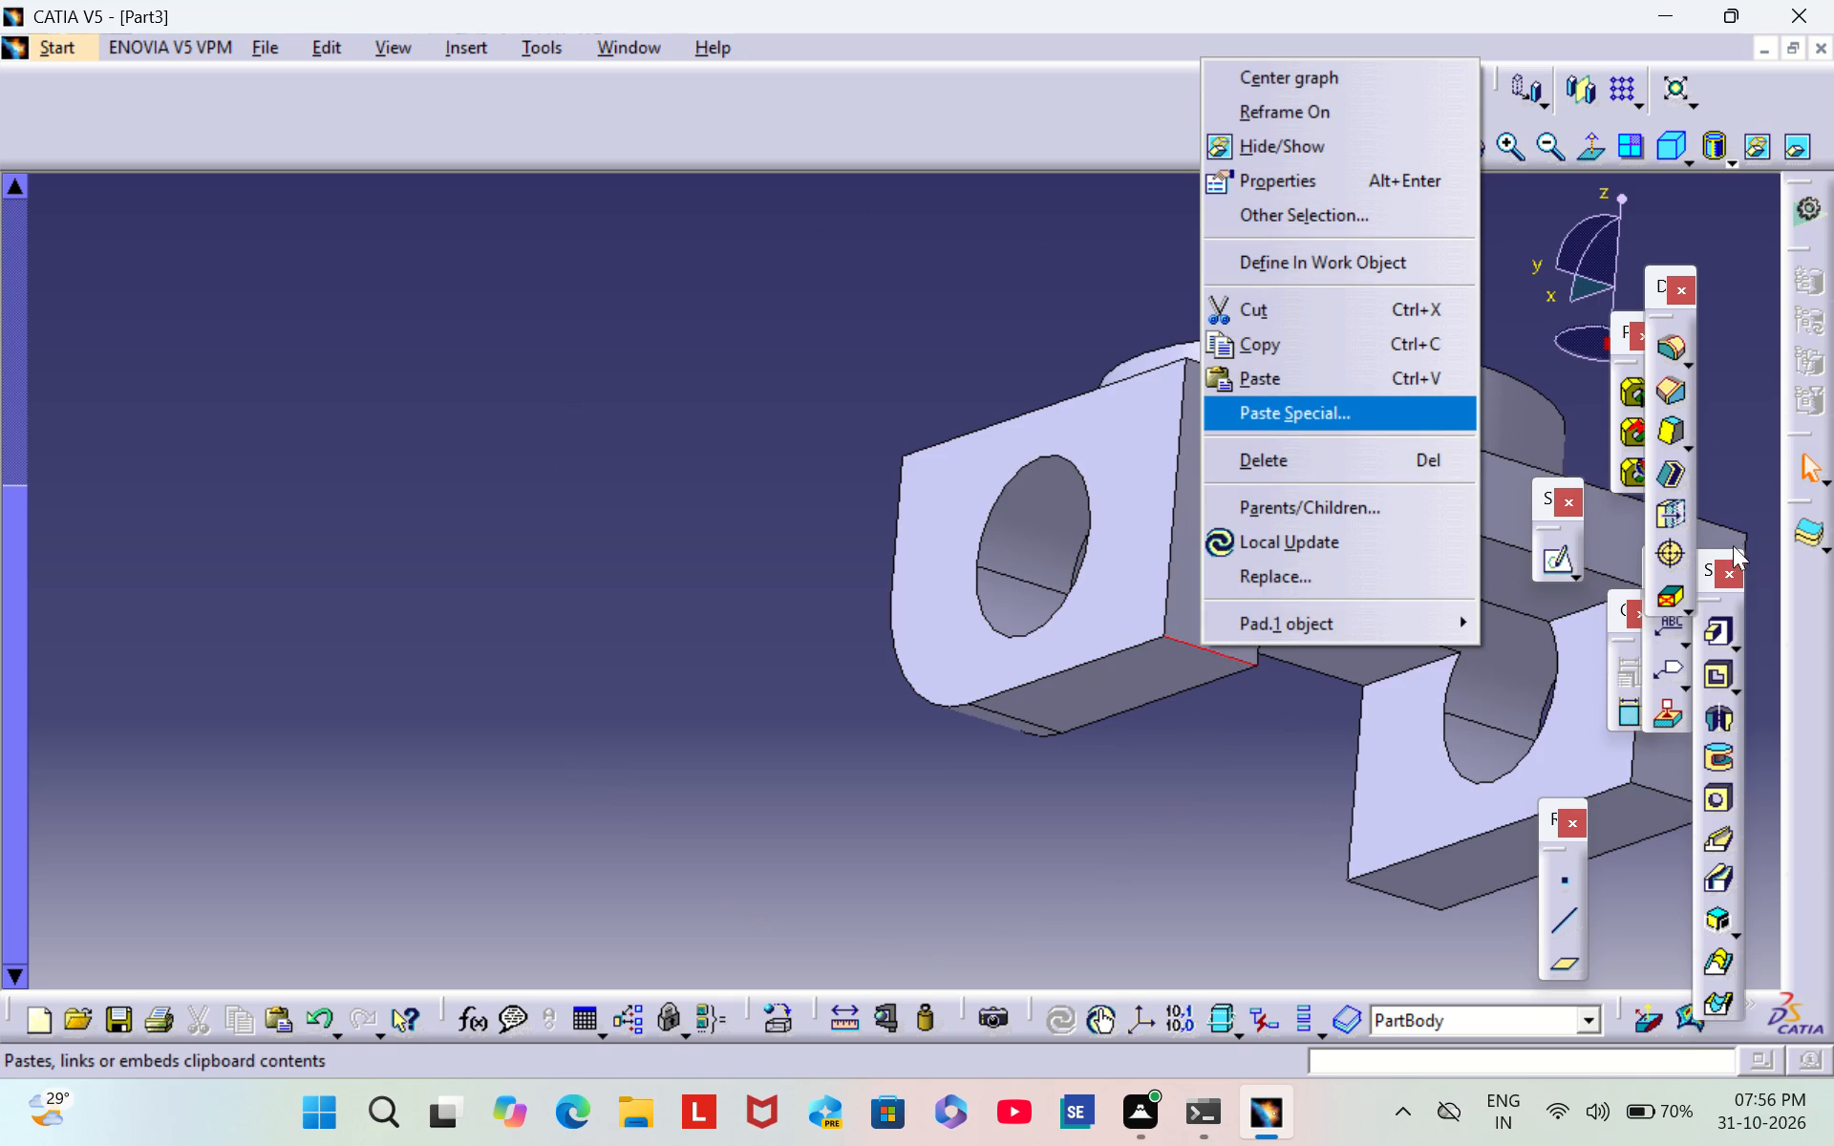
{"action": "left_click", "coordinate": [1674, 358]}
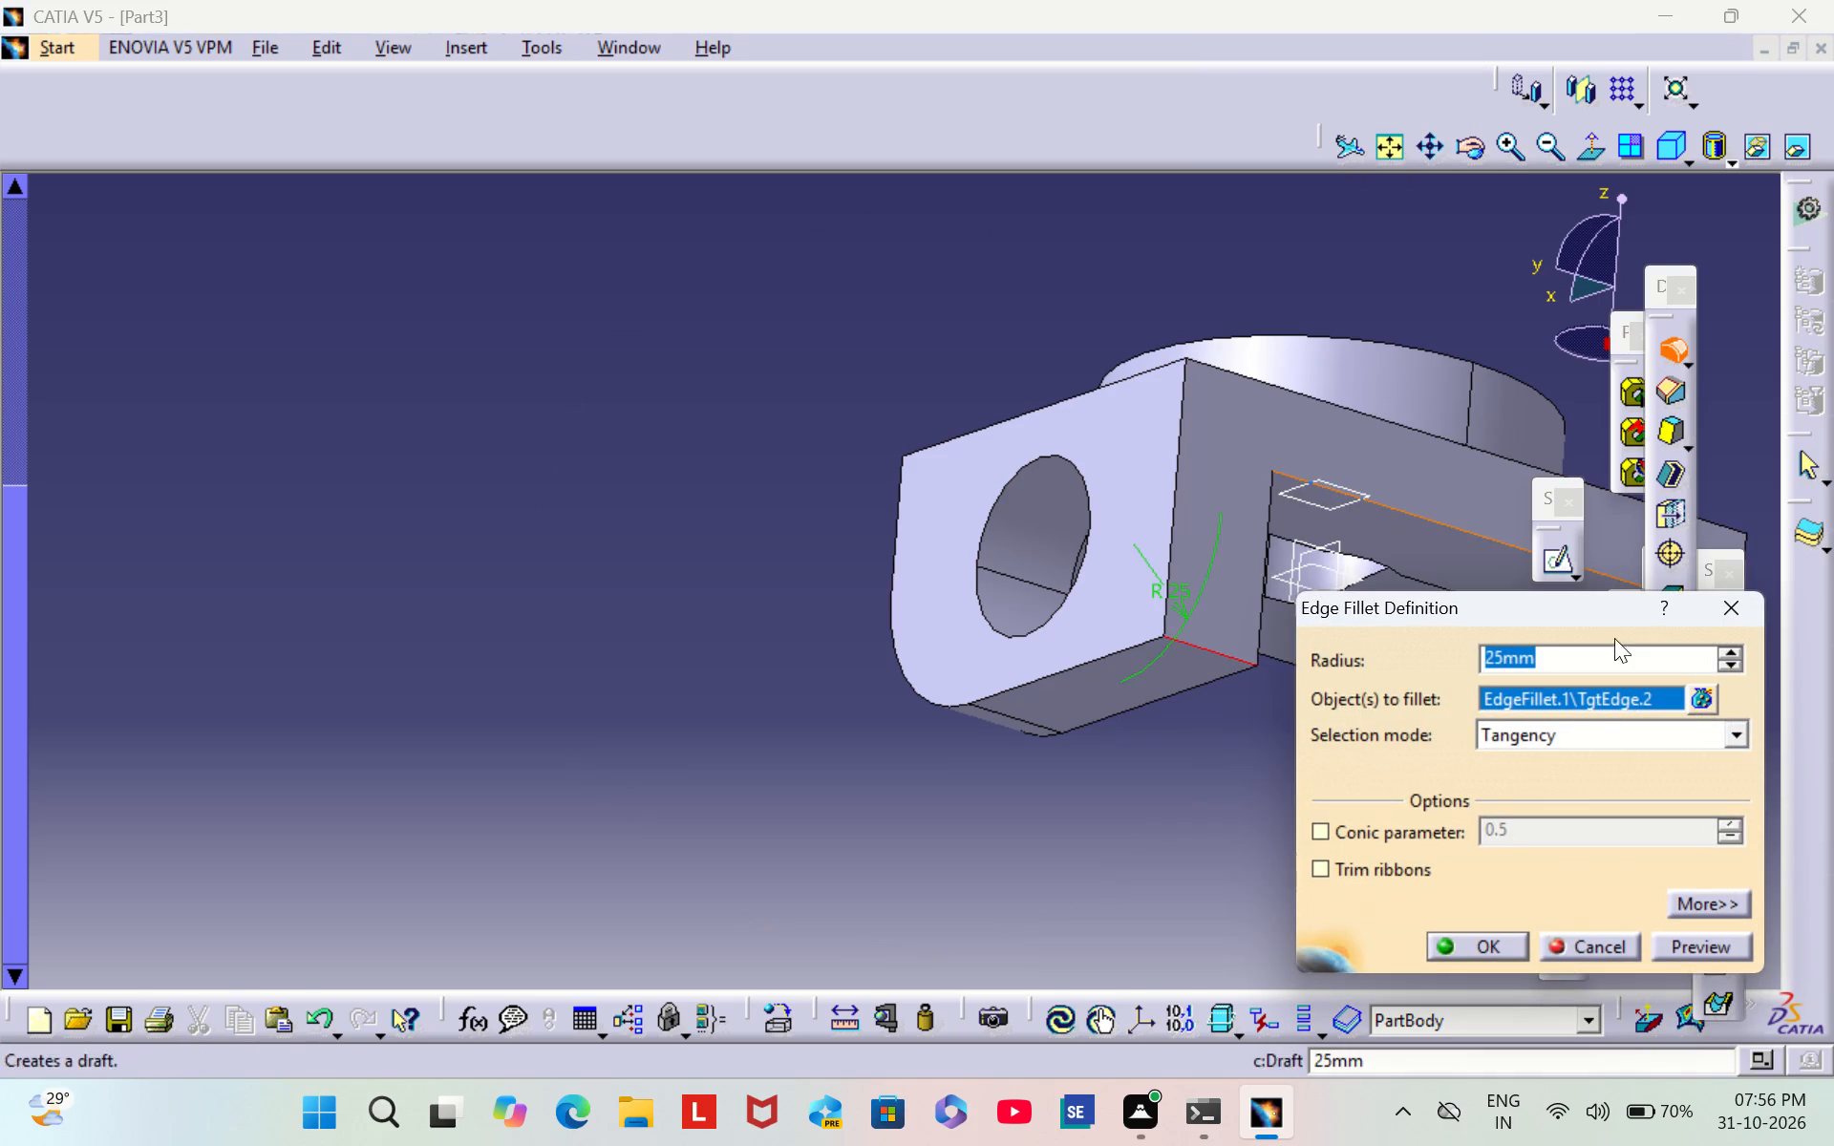
{"action": "left_click", "coordinate": [1461, 953]}
{"action": "left_click", "coordinate": [1331, 807]}
Add a 25 mm edge fillet to one bottom corner edge of the opposite, still square leg.
{"action": "middle_click_drag", "start_coordinate": [1324, 800], "coordinate": [921, 461]}
{"action": "right_click_drag", "start_coordinate": [1319, 800], "coordinate": [741, 425]}
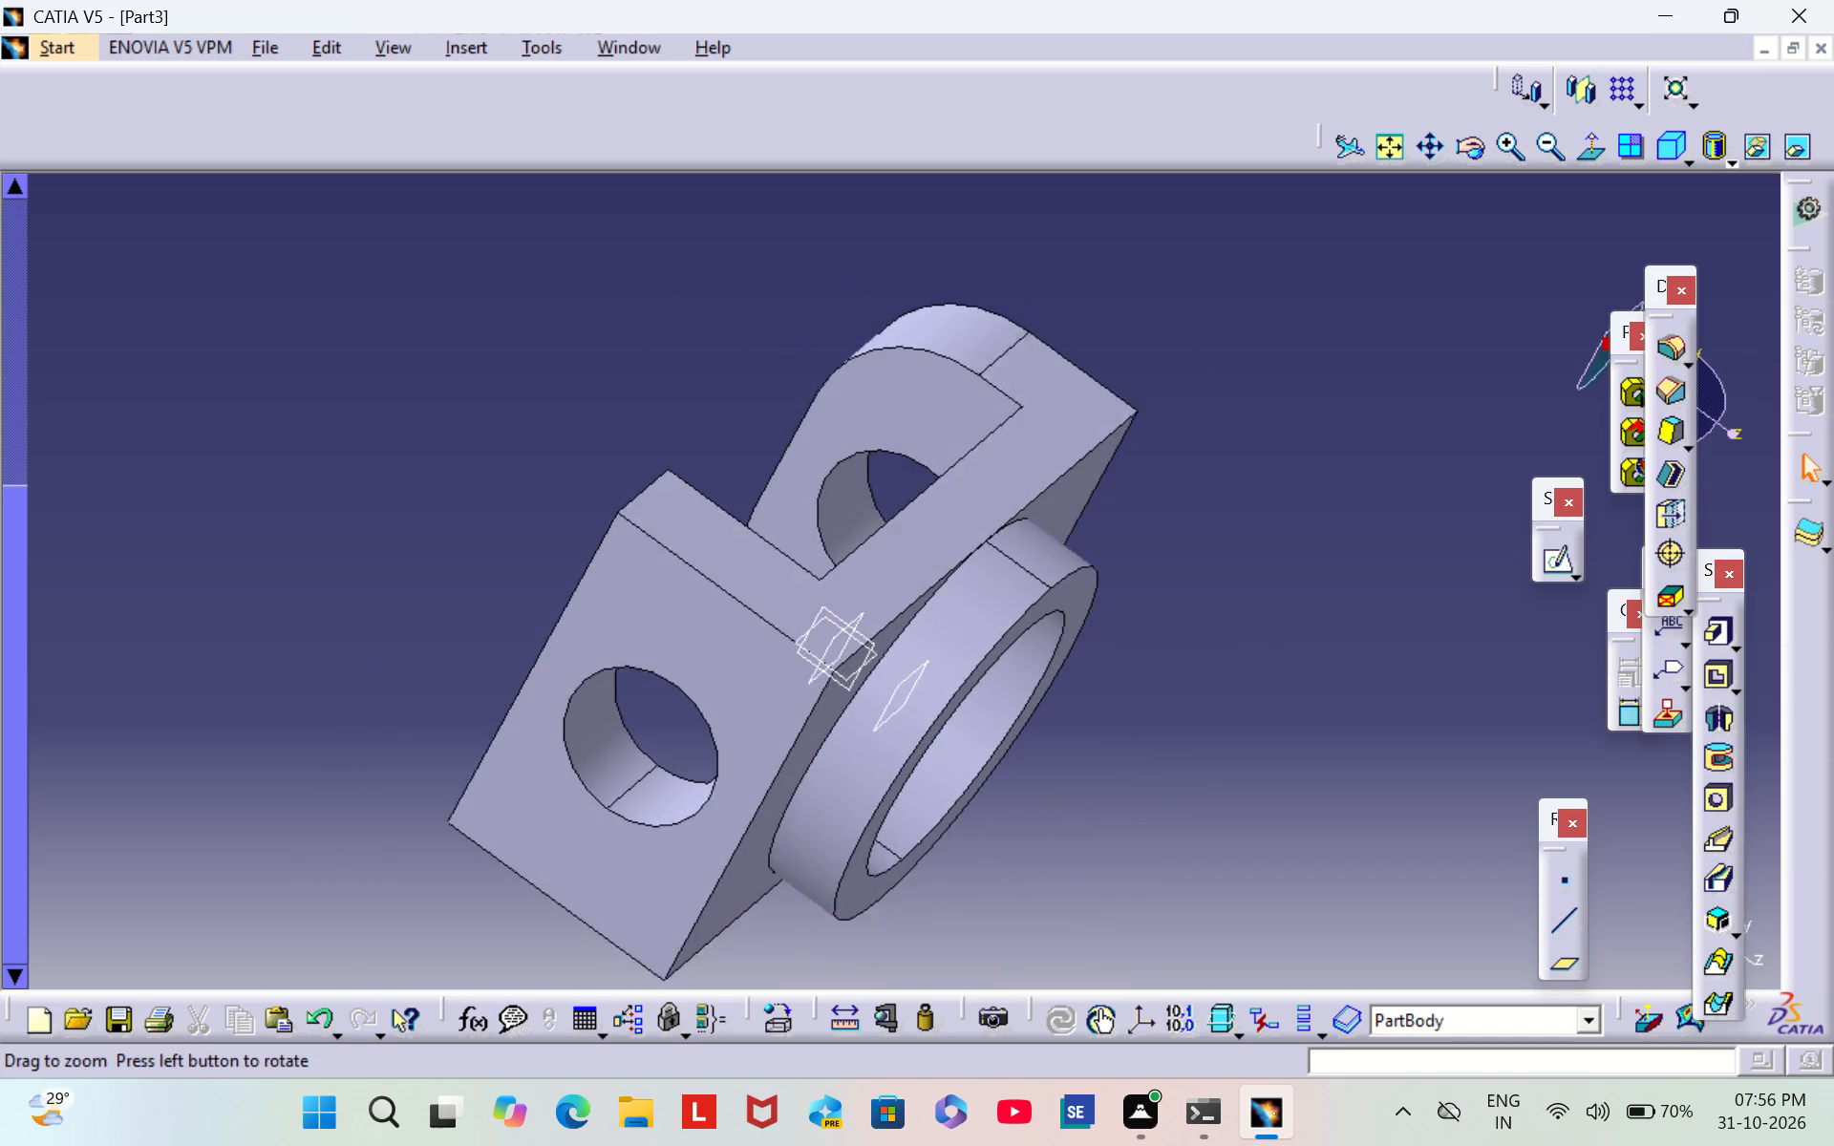
{"action": "middle_click_drag", "start_coordinate": [921, 461], "coordinate": [1037, 473]}
{"action": "right_click", "coordinate": [1034, 473]}
{"action": "middle_click_drag", "start_coordinate": [748, 443], "coordinate": [983, 550]}
{"action": "right_click_drag", "start_coordinate": [755, 450], "coordinate": [983, 550]}
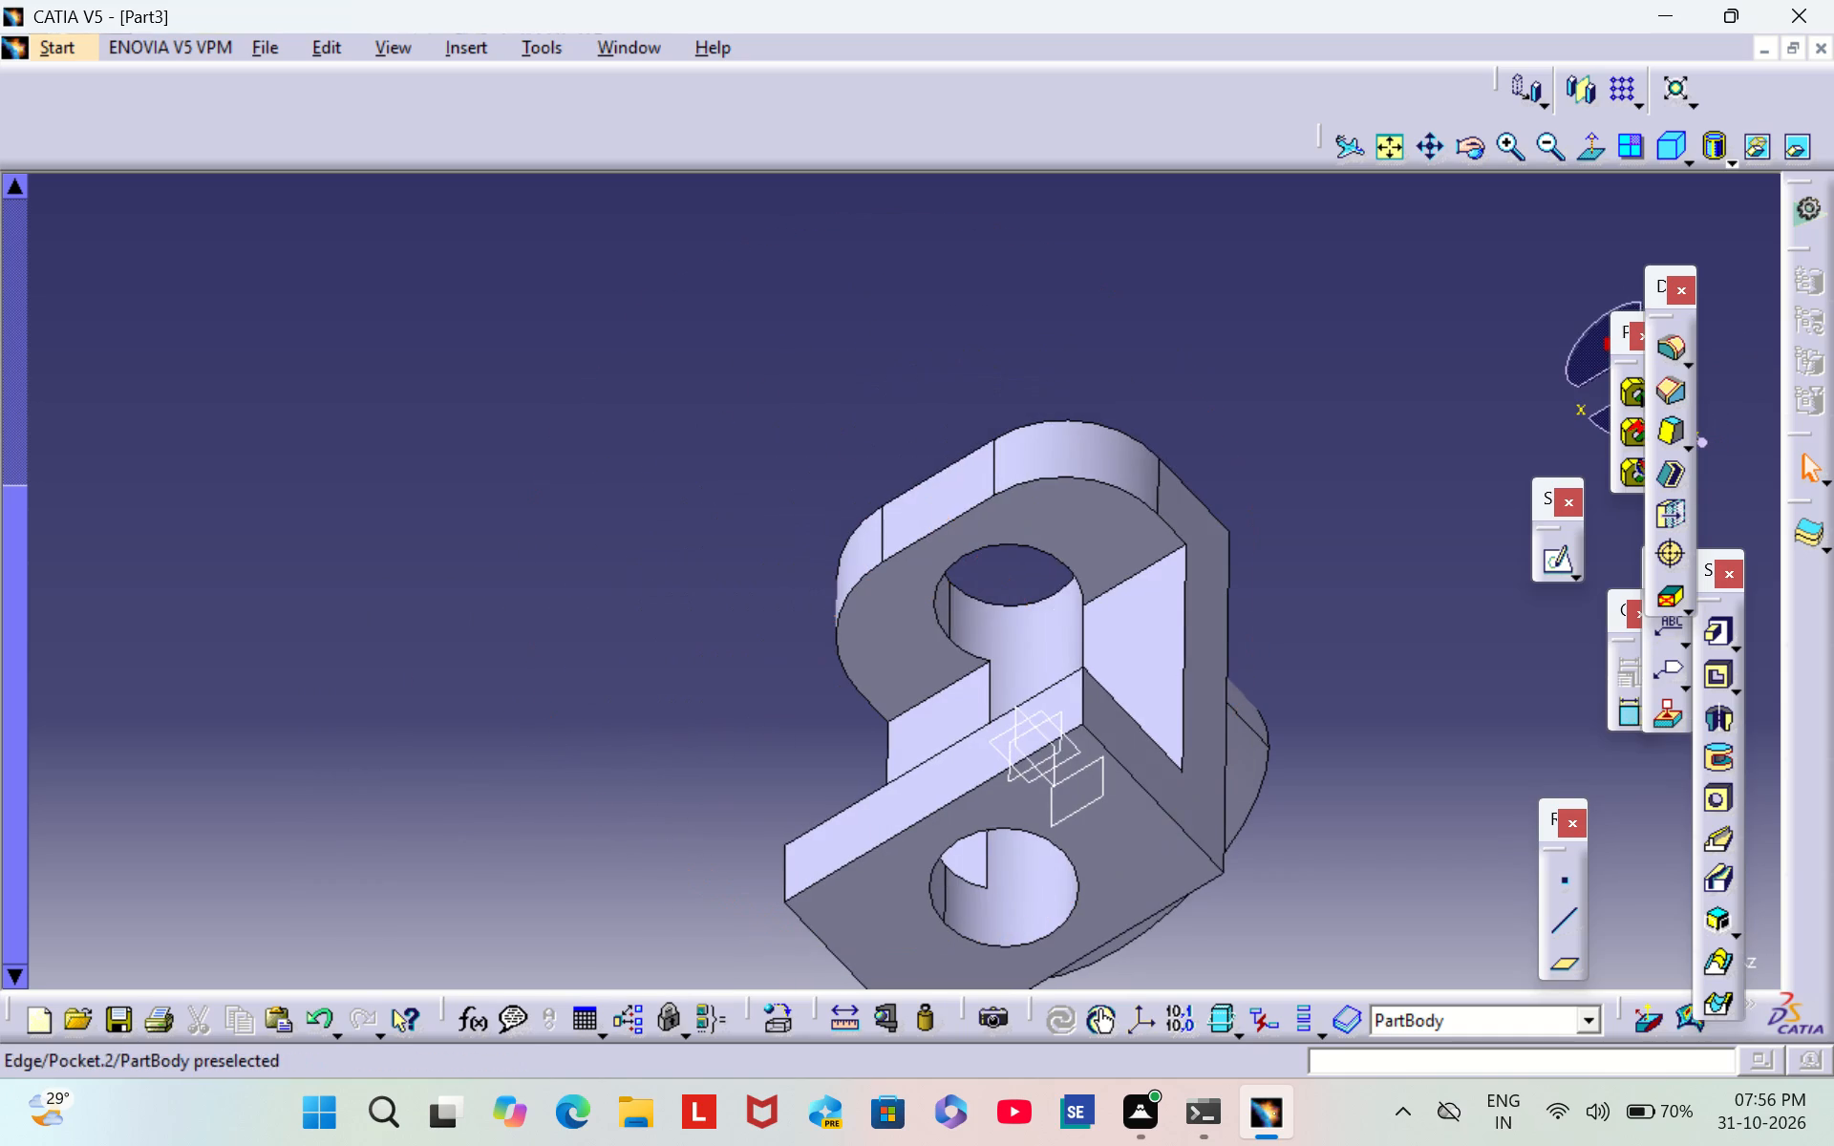
{"action": "right_click", "coordinate": [1080, 692]}
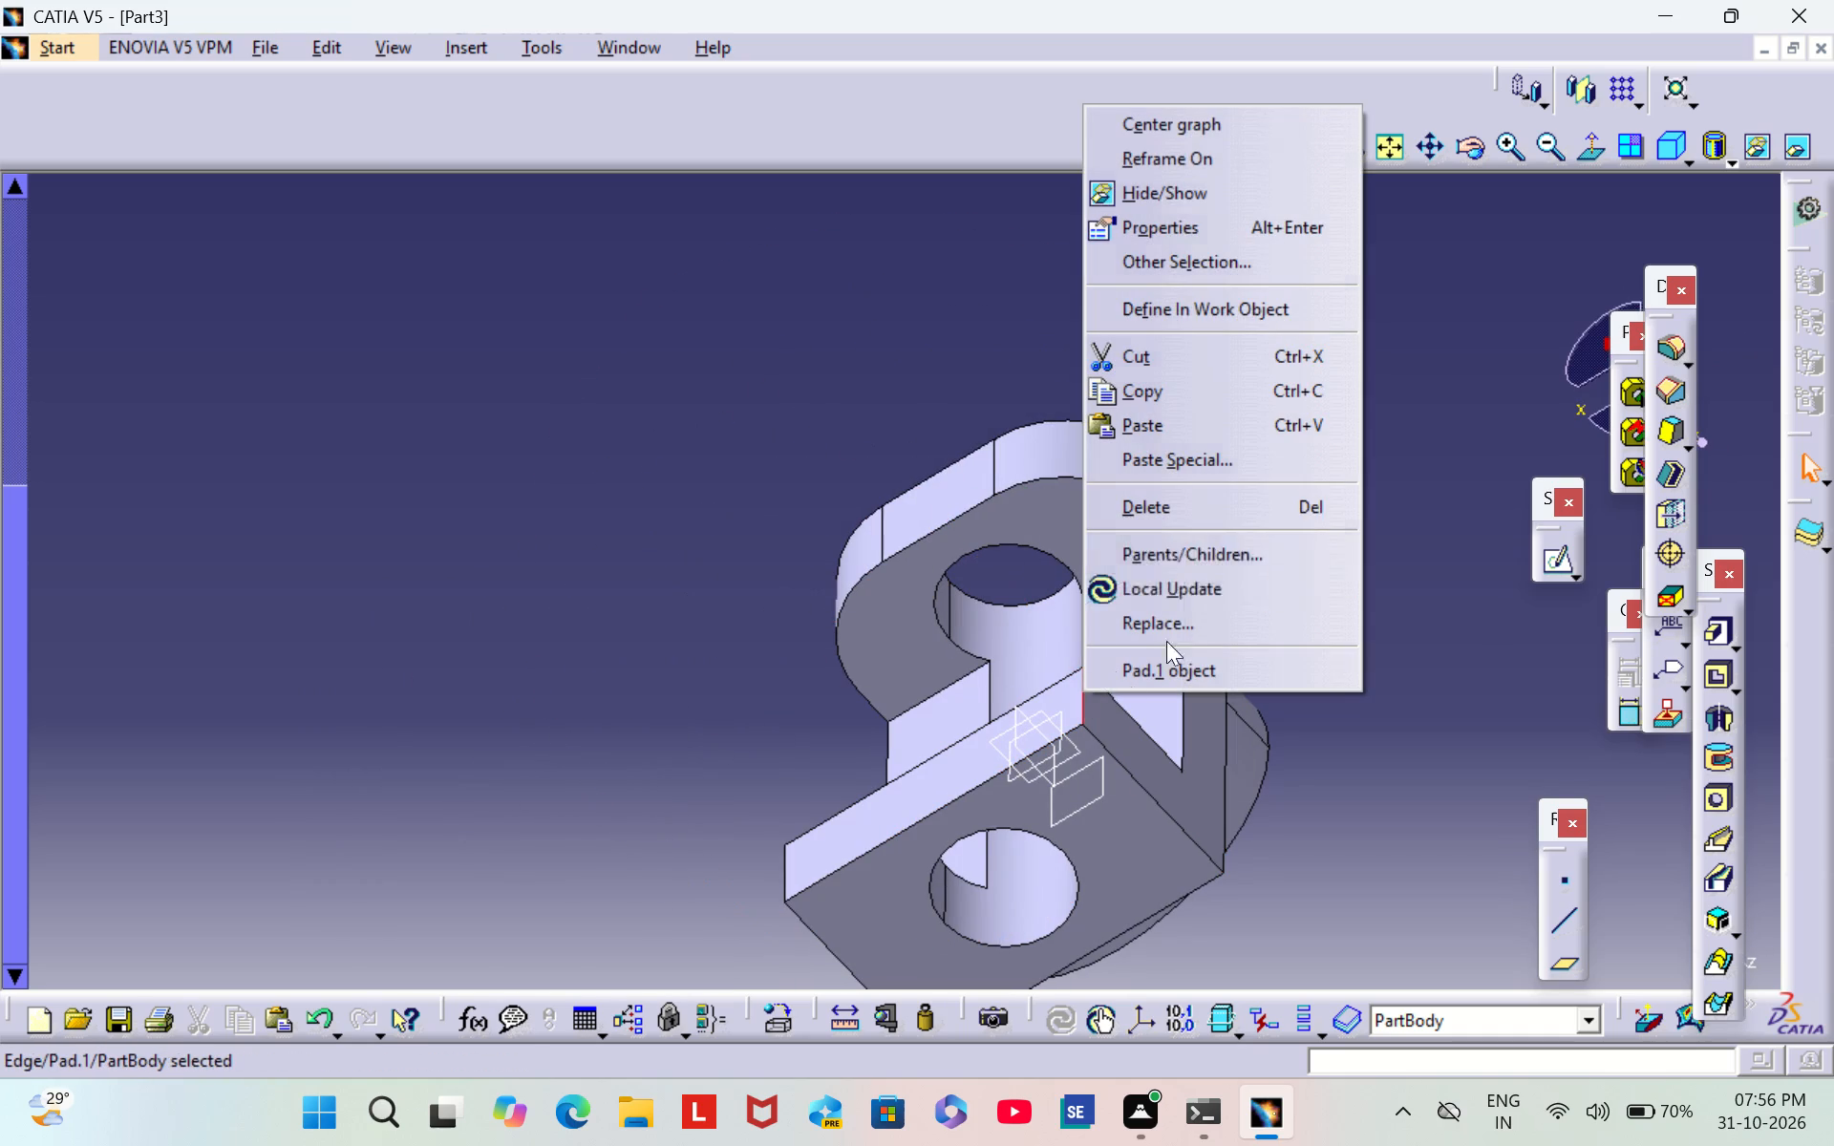
{"action": "left_click", "coordinate": [1679, 348]}
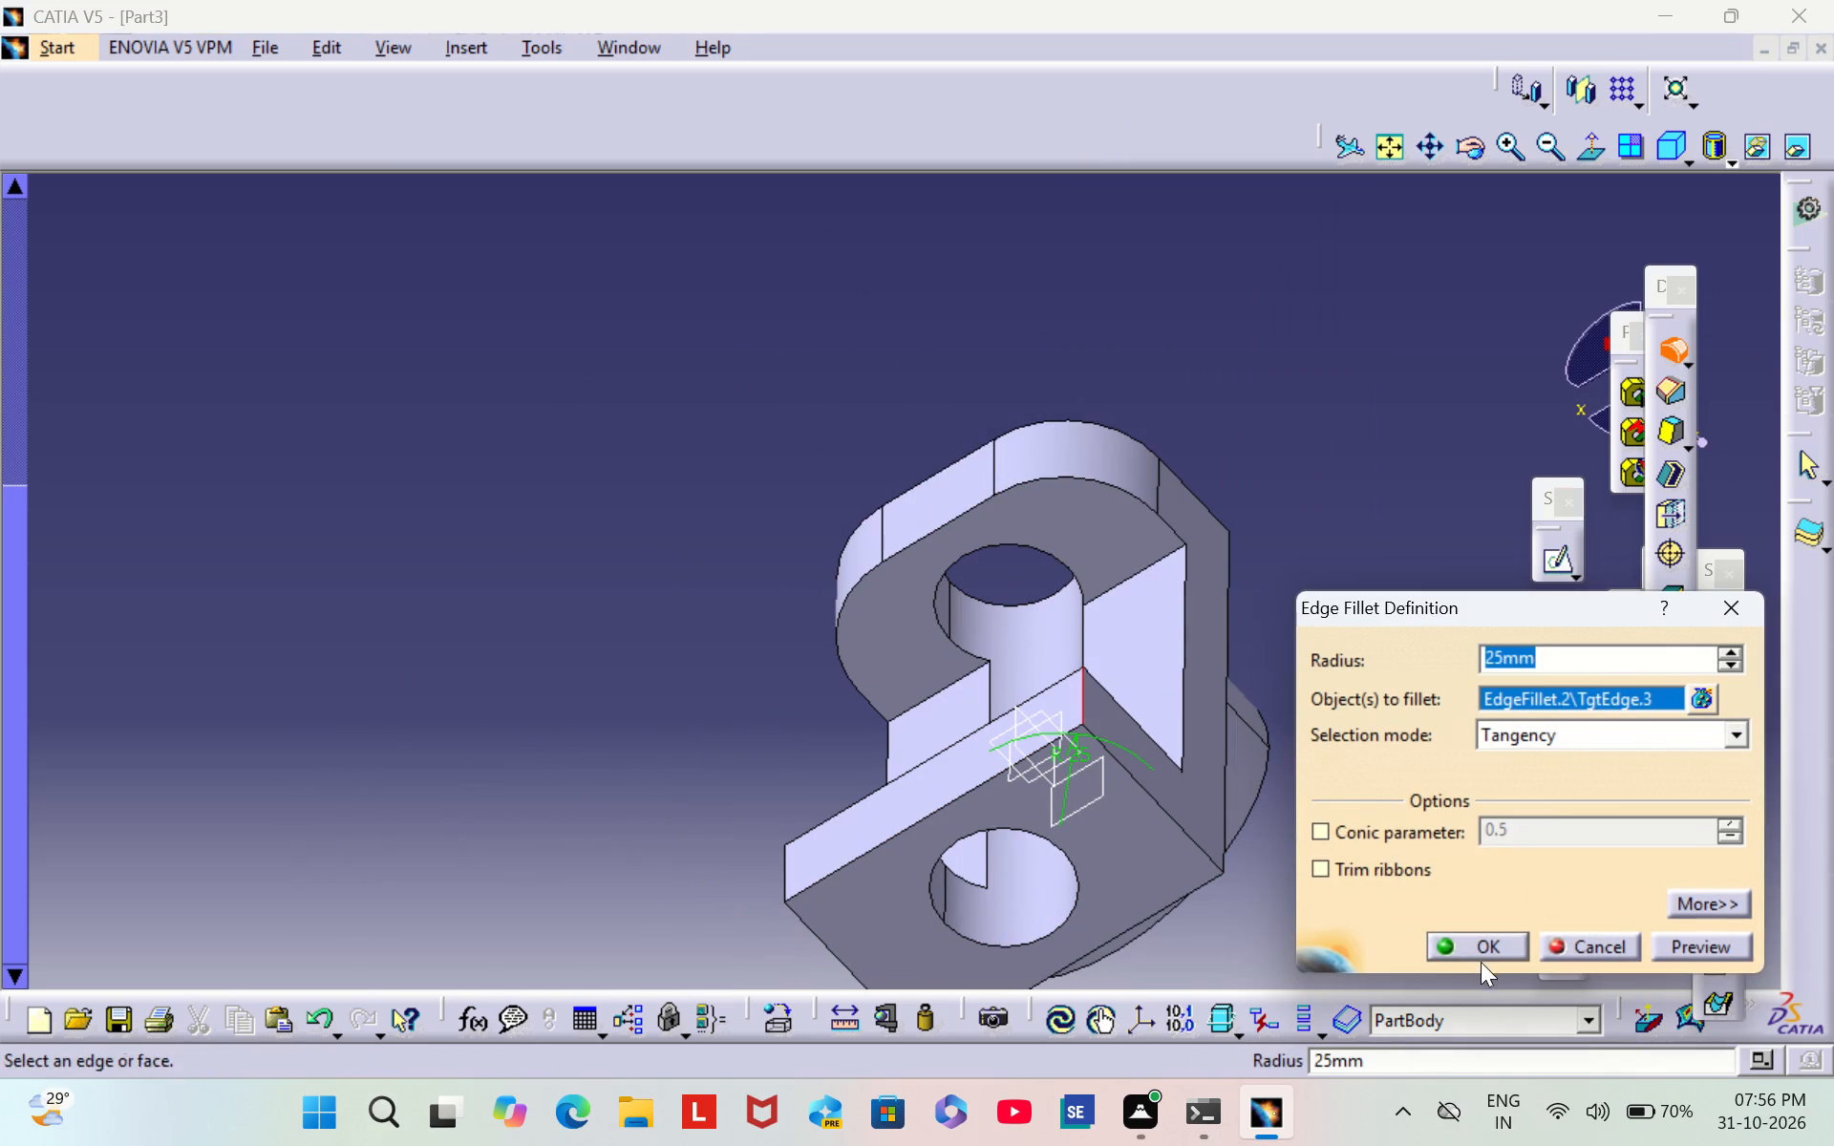
{"action": "left_click", "coordinate": [1472, 950]}
{"action": "left_click", "coordinate": [1390, 688]}
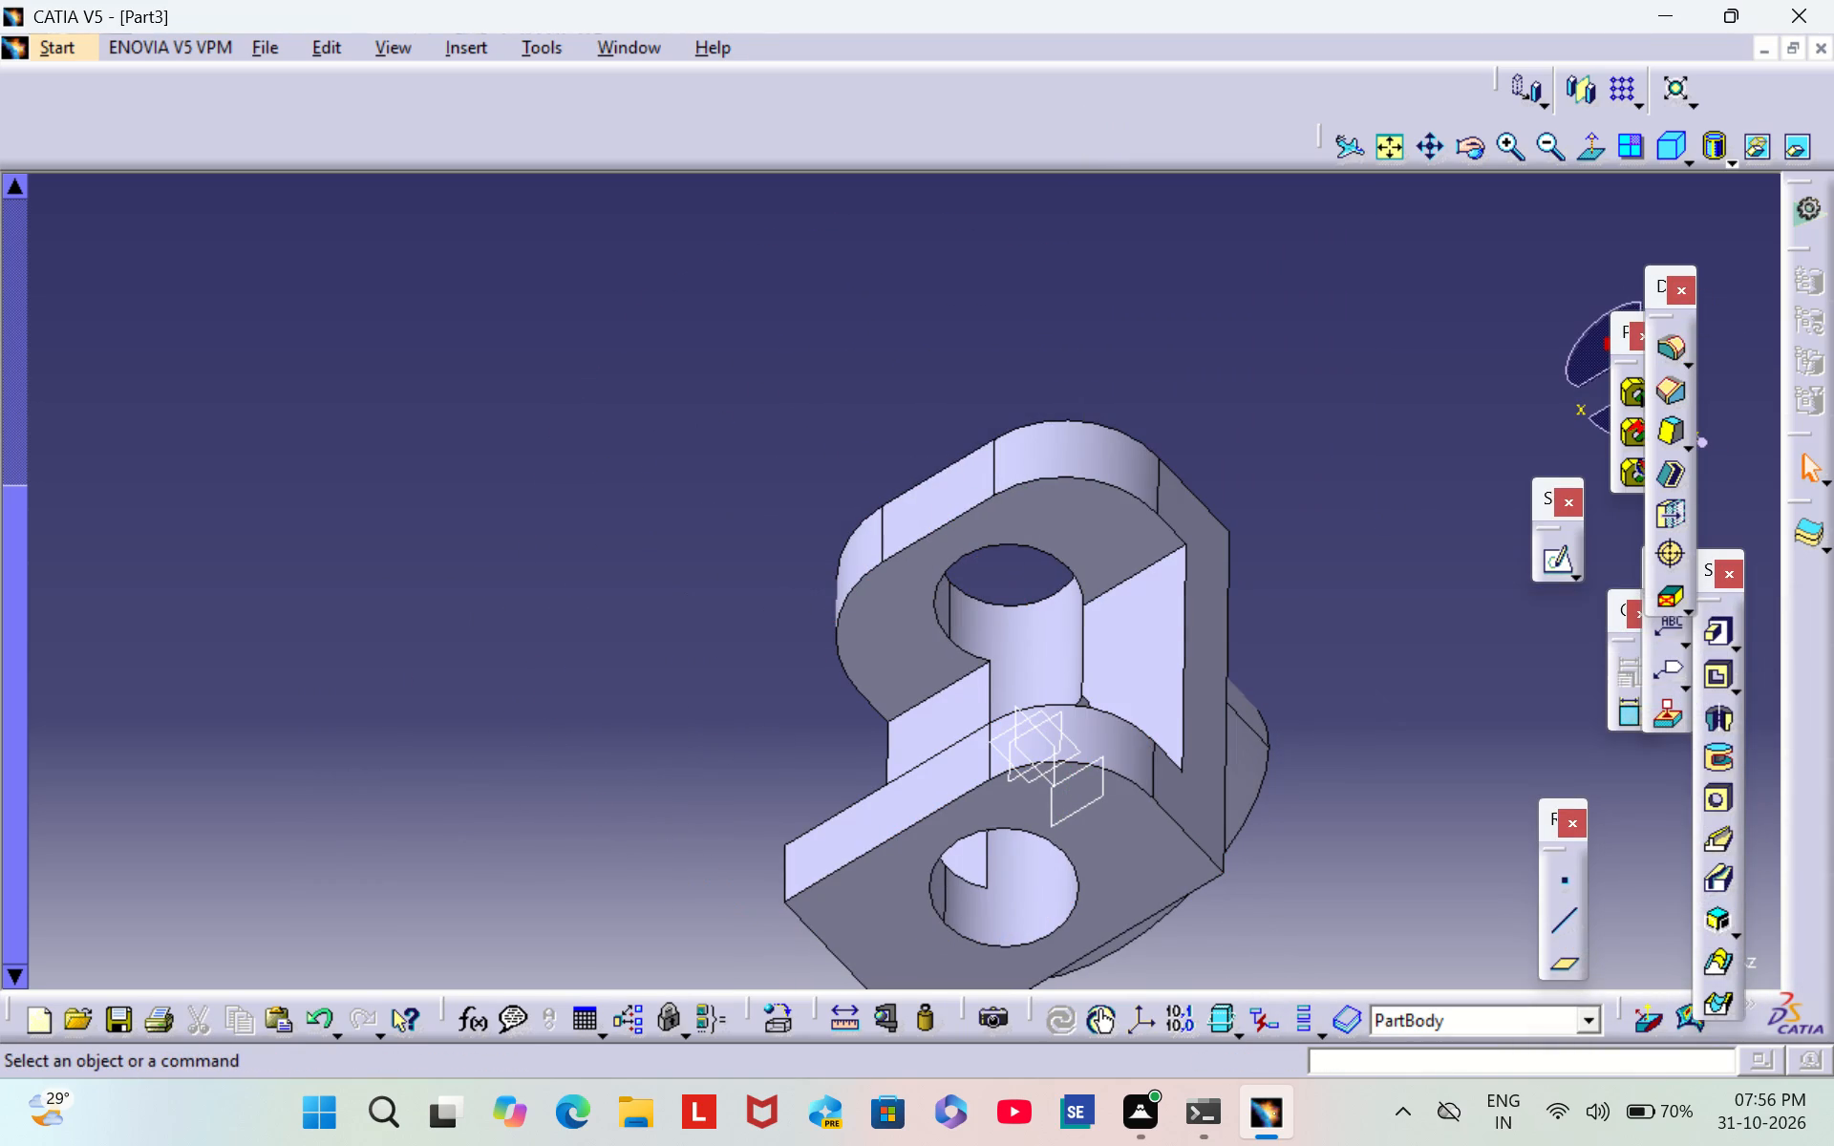
Add a 25 mm edge fillet to the last square bottom corner edge of the second leg.
{"action": "middle_click_drag", "start_coordinate": [586, 722], "coordinate": [679, 711]}
{"action": "right_click_drag", "start_coordinate": [587, 722], "coordinate": [679, 711]}
{"action": "scroll", "coordinate": [594, 720], "scroll_direction": "down", "scroll_amount": 1}
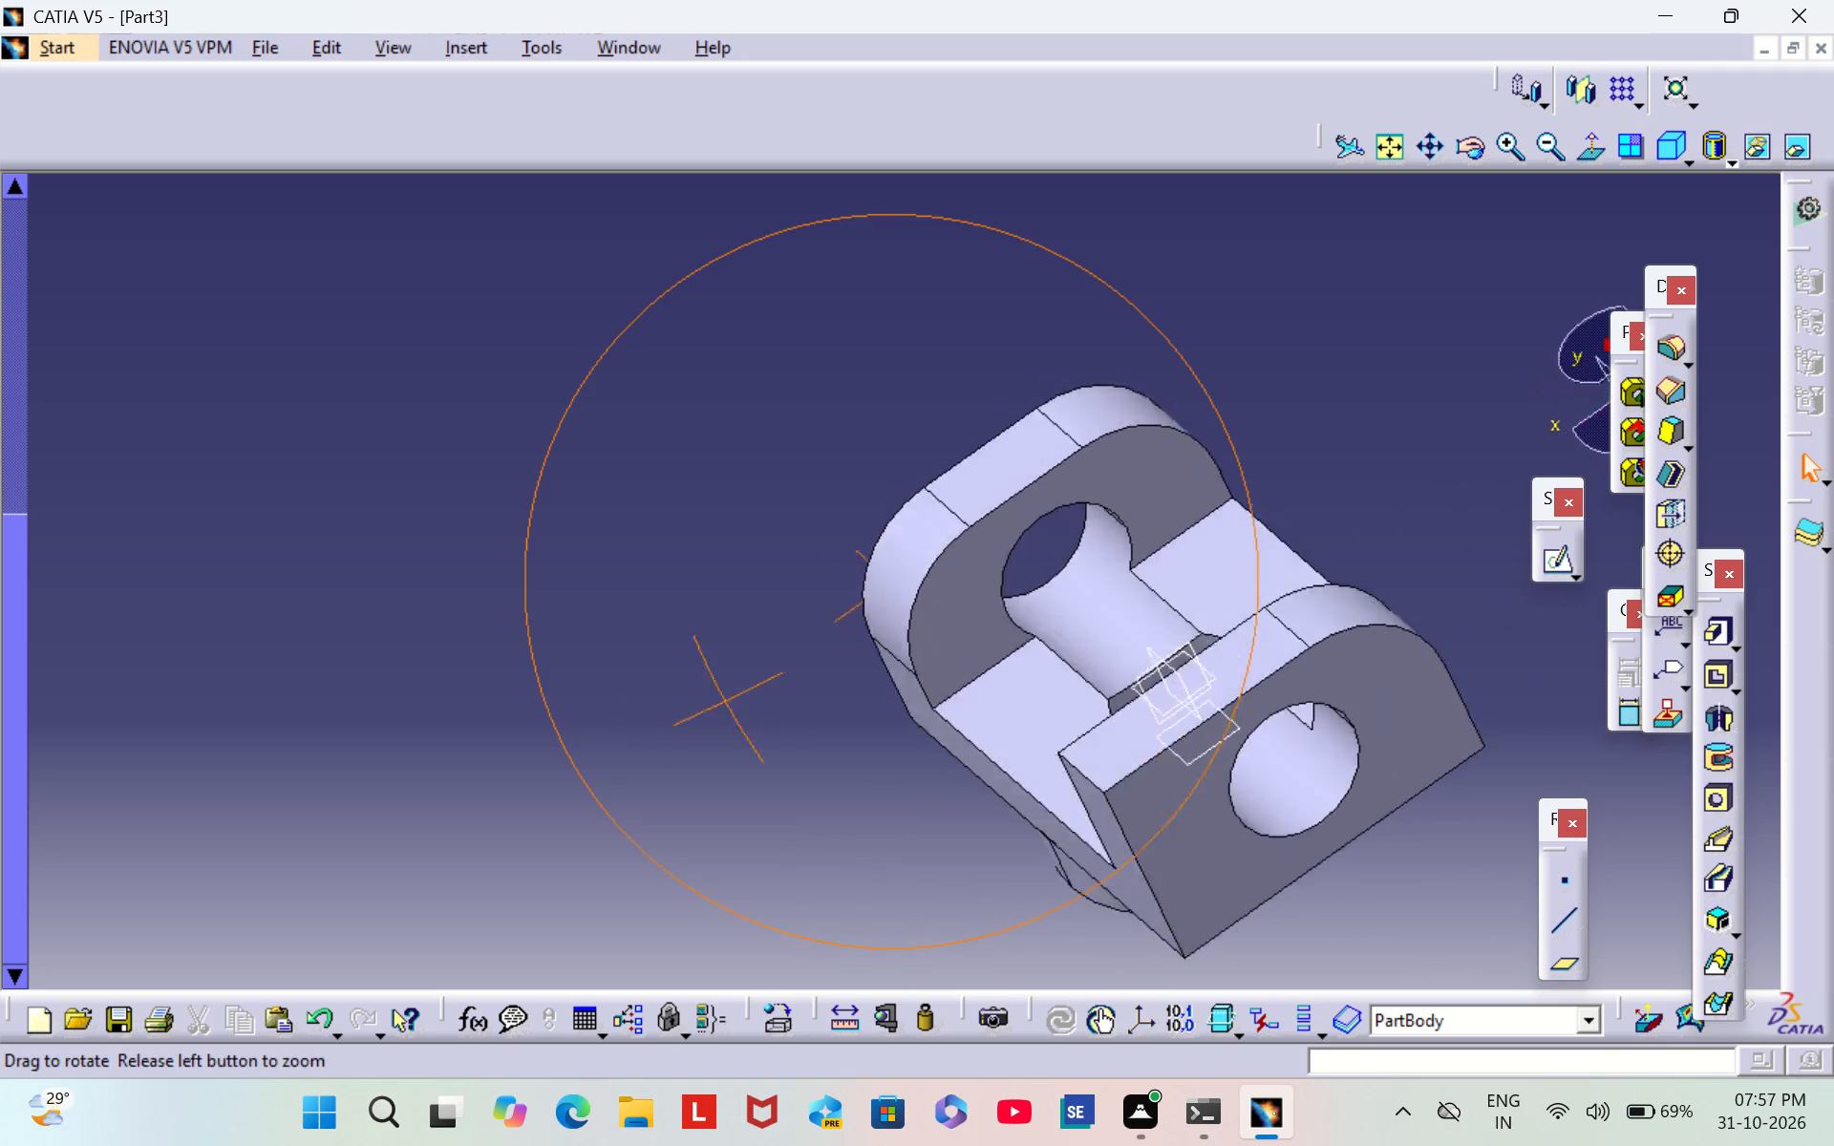
{"action": "middle_click_drag", "start_coordinate": [679, 711], "coordinate": [1179, 422]}
{"action": "right_click_drag", "start_coordinate": [679, 711], "coordinate": [1179, 422]}
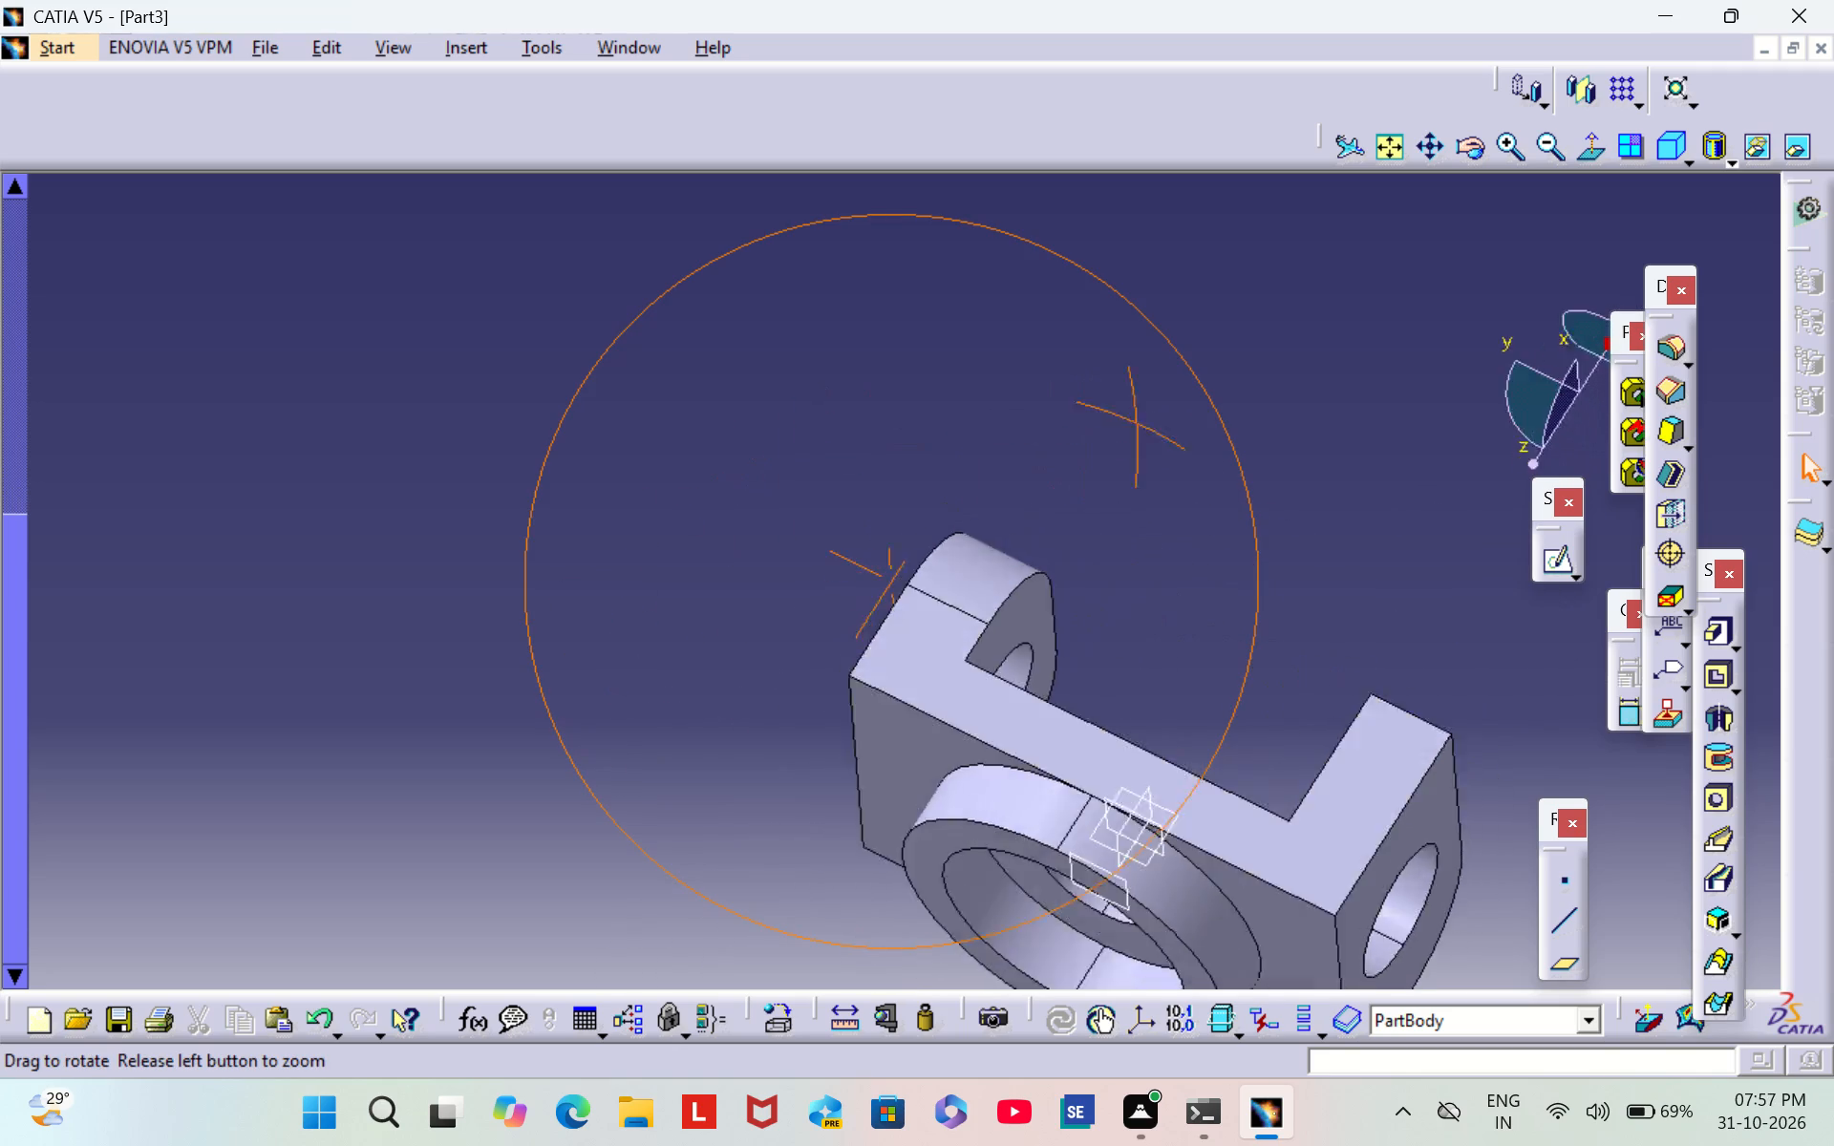
{"action": "middle_click_drag", "start_coordinate": [1179, 422], "coordinate": [807, 592]}
{"action": "right_click_drag", "start_coordinate": [1179, 422], "coordinate": [807, 592]}
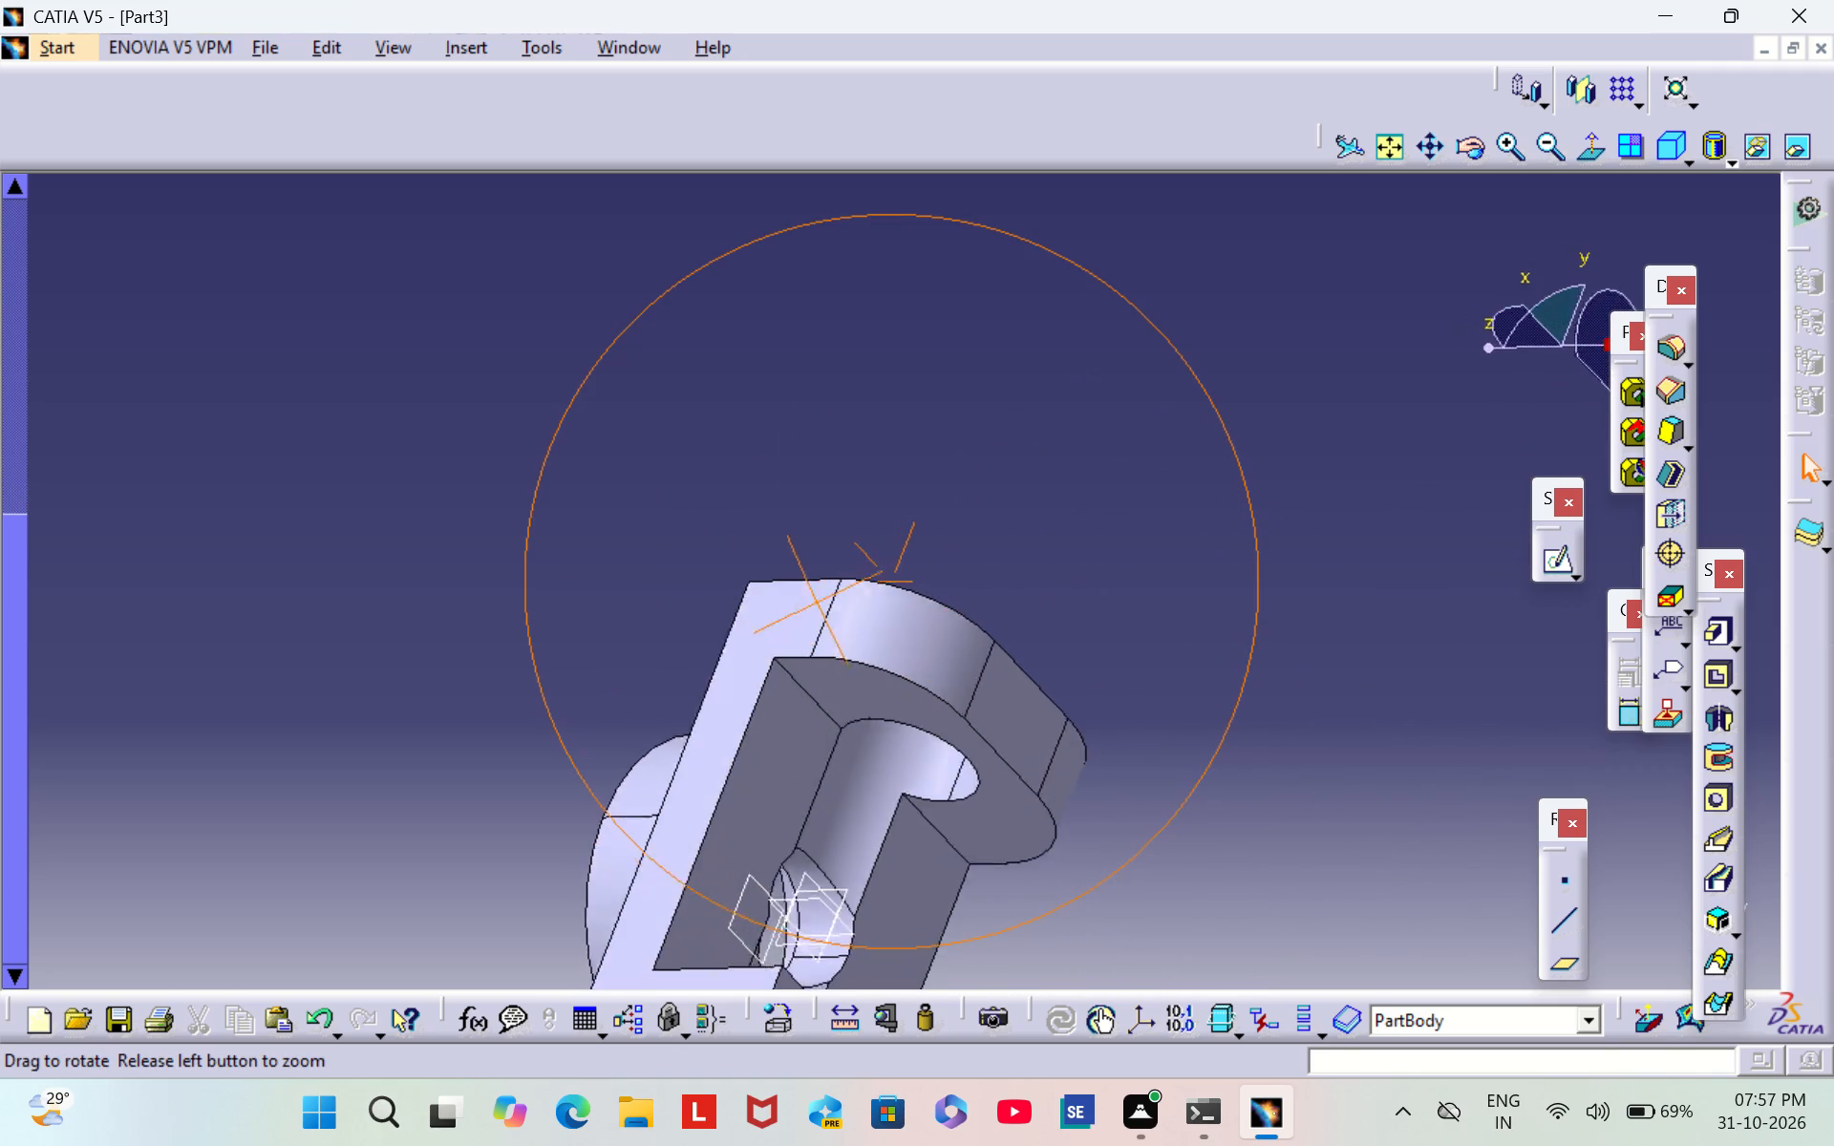
{"action": "right_click_drag", "start_coordinate": [807, 592], "coordinate": [1038, 580]}
{"action": "middle_click_drag", "start_coordinate": [807, 592], "coordinate": [1092, 557]}
{"action": "right_click", "coordinate": [1098, 545]}
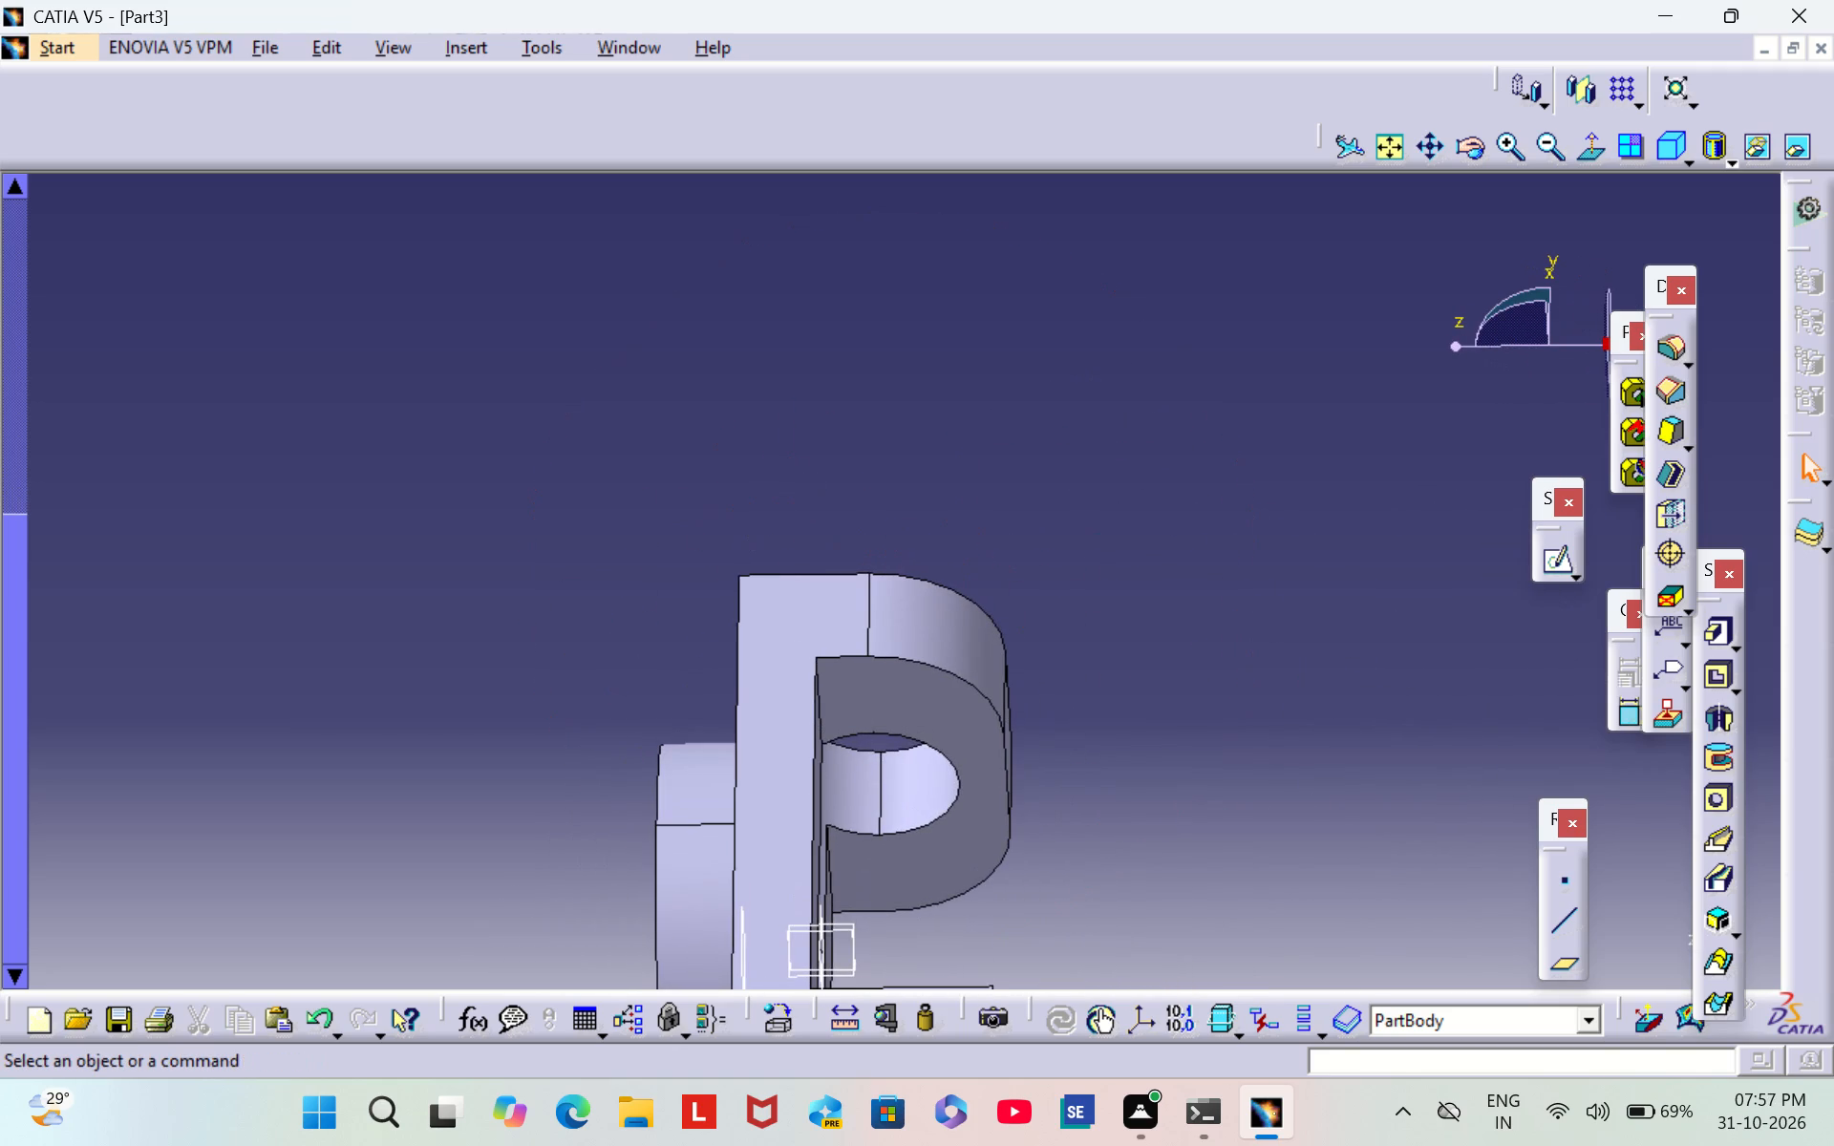
{"action": "middle_click_drag", "start_coordinate": [1175, 891], "coordinate": [1096, 624]}
{"action": "middle_click_drag", "start_coordinate": [1145, 753], "coordinate": [1133, 749]}
{"action": "right_click_drag", "start_coordinate": [1135, 749], "coordinate": [1133, 749]}
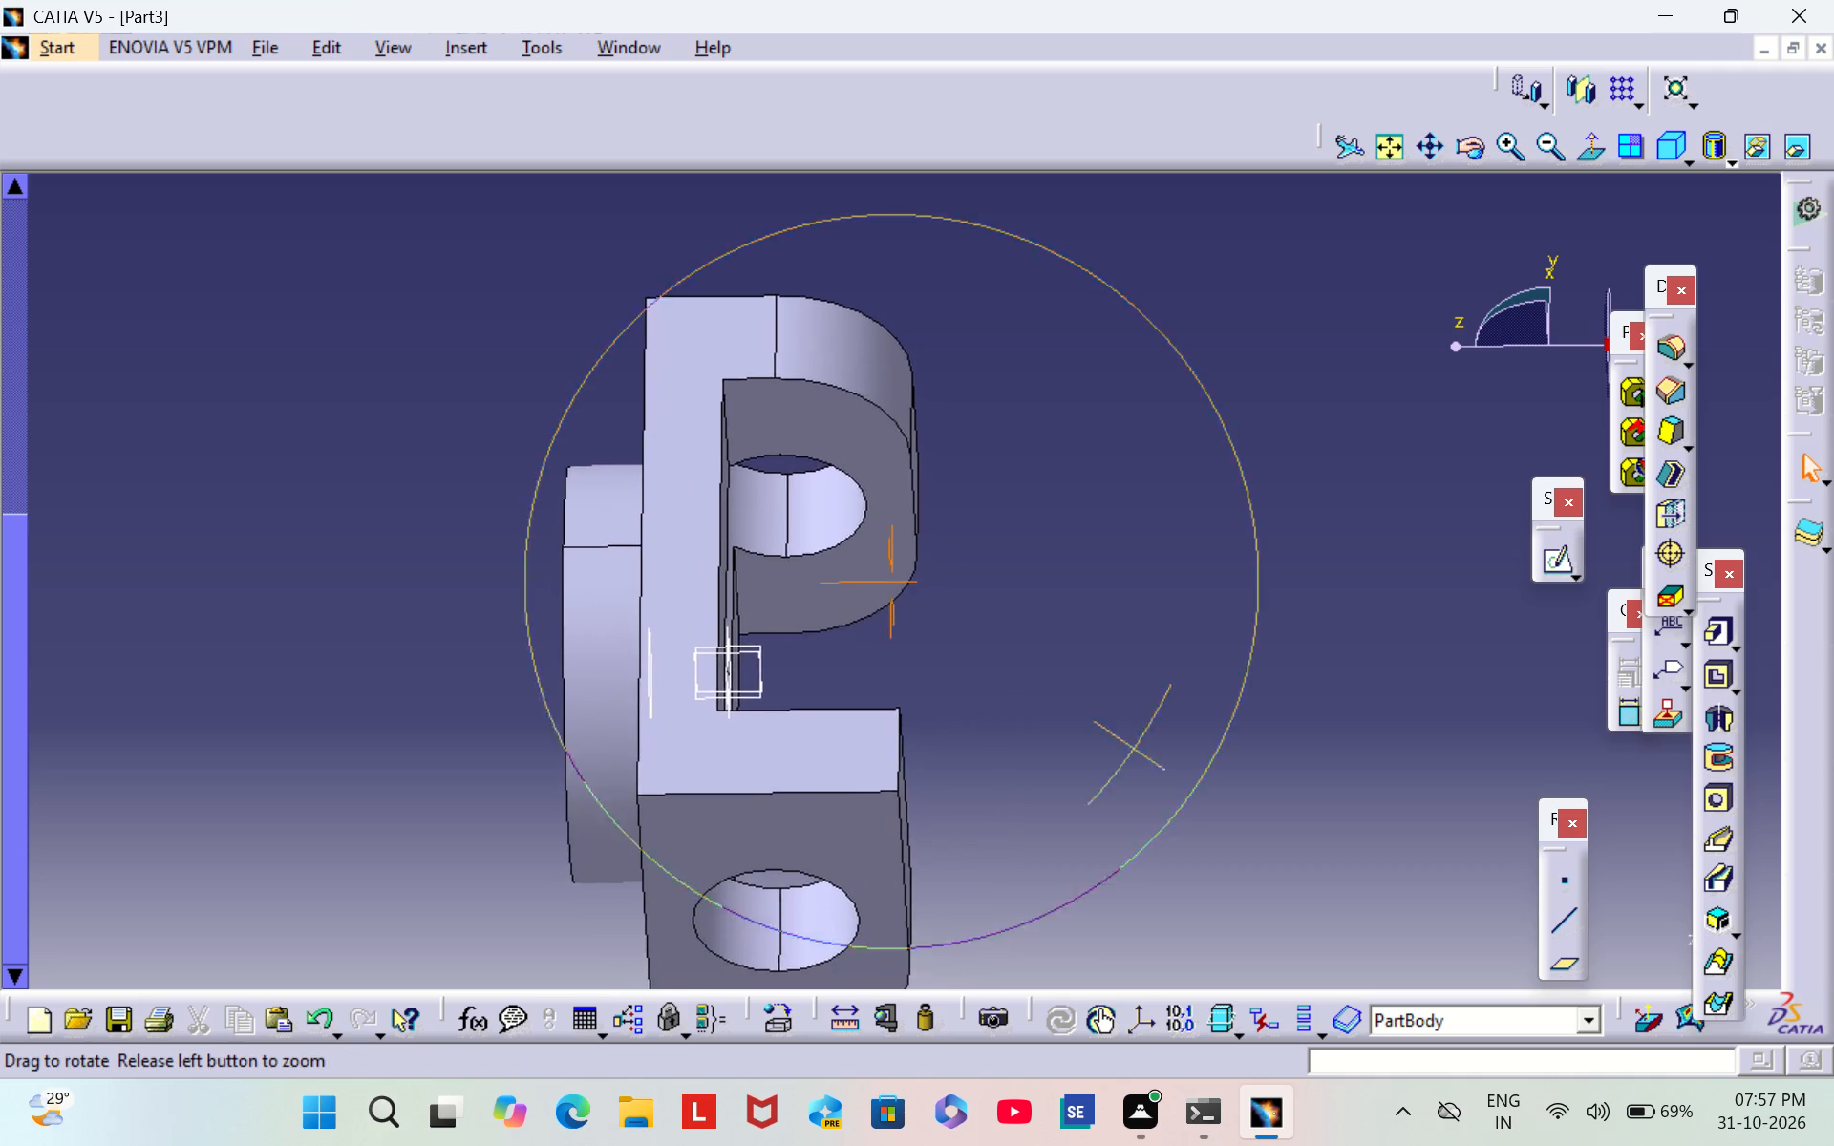
{"action": "right_click_drag", "start_coordinate": [1133, 749], "coordinate": [781, 526]}
{"action": "middle_click_drag", "start_coordinate": [1133, 749], "coordinate": [880, 639]}
{"action": "right_click_drag", "start_coordinate": [781, 526], "coordinate": [880, 639]}
{"action": "middle_click_drag", "start_coordinate": [880, 639], "coordinate": [881, 641]}
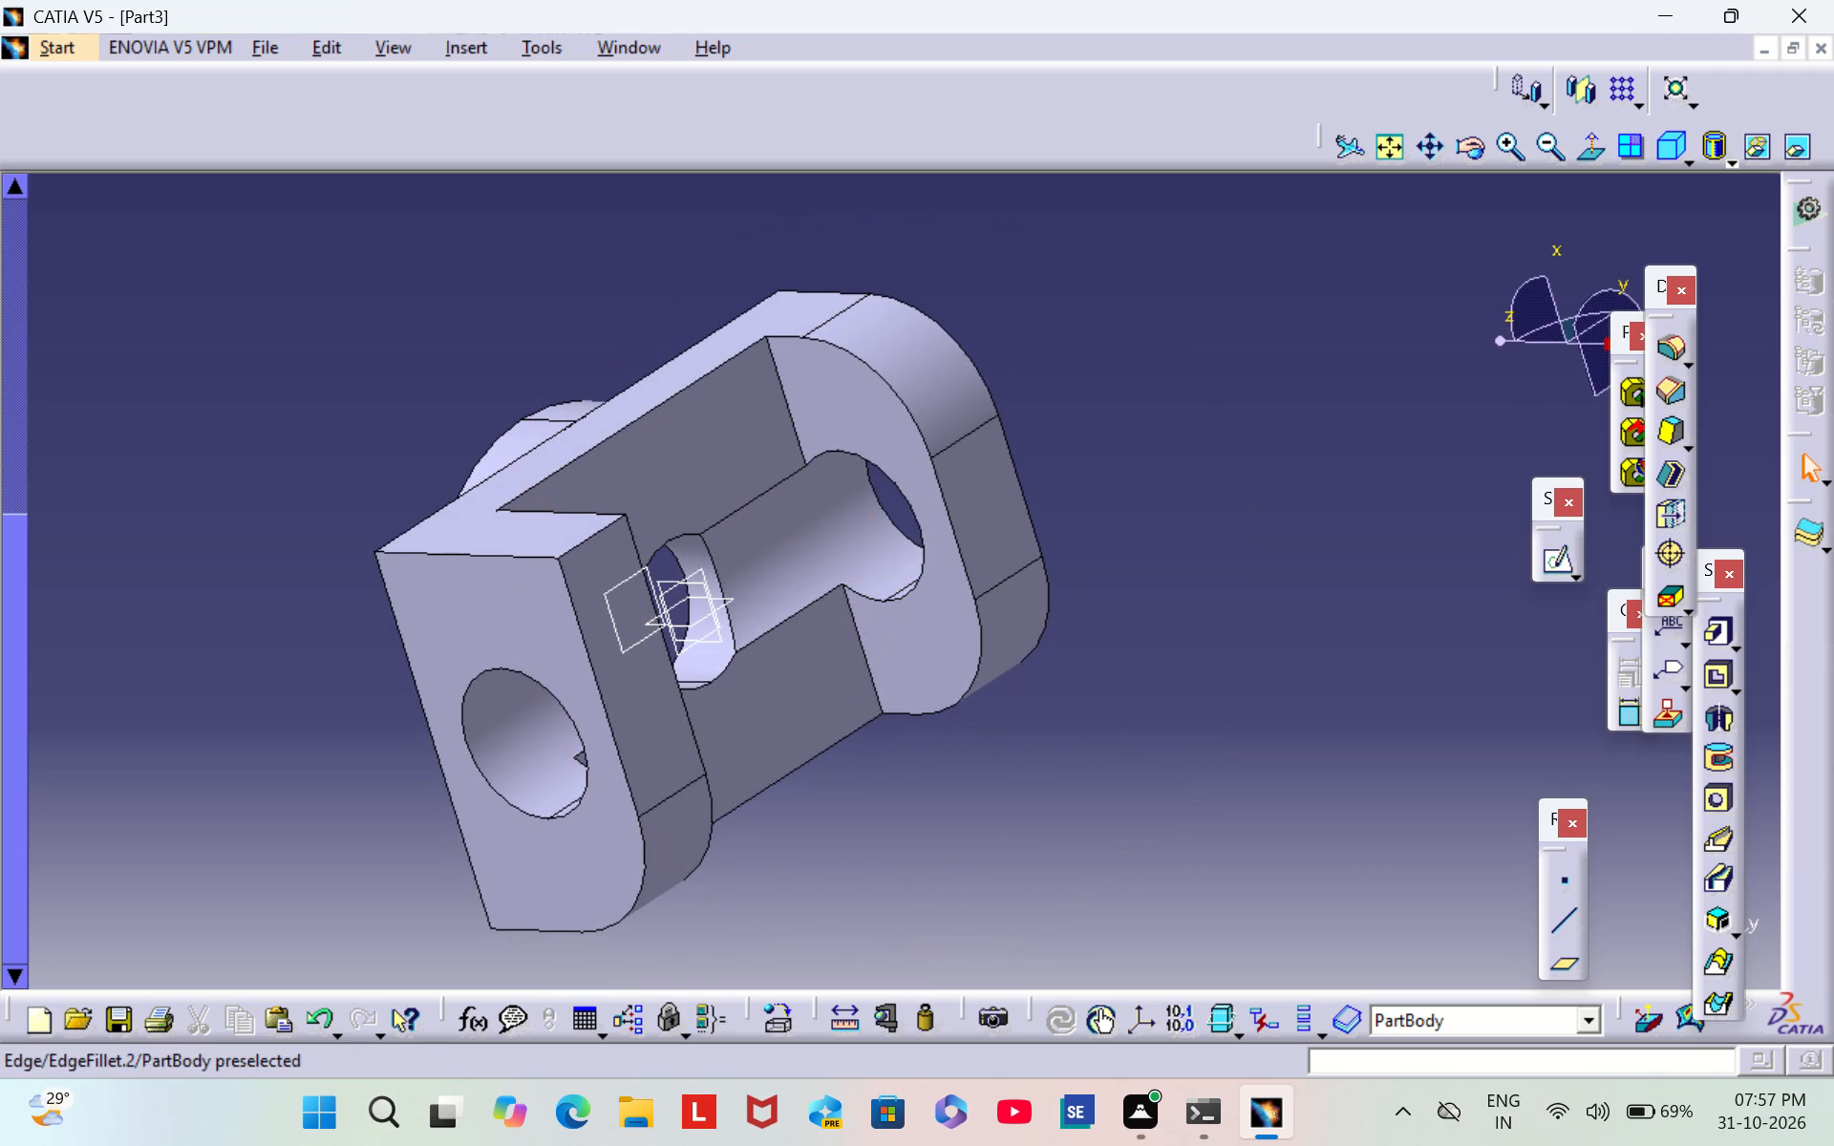
{"action": "right_click", "coordinate": [586, 533]}
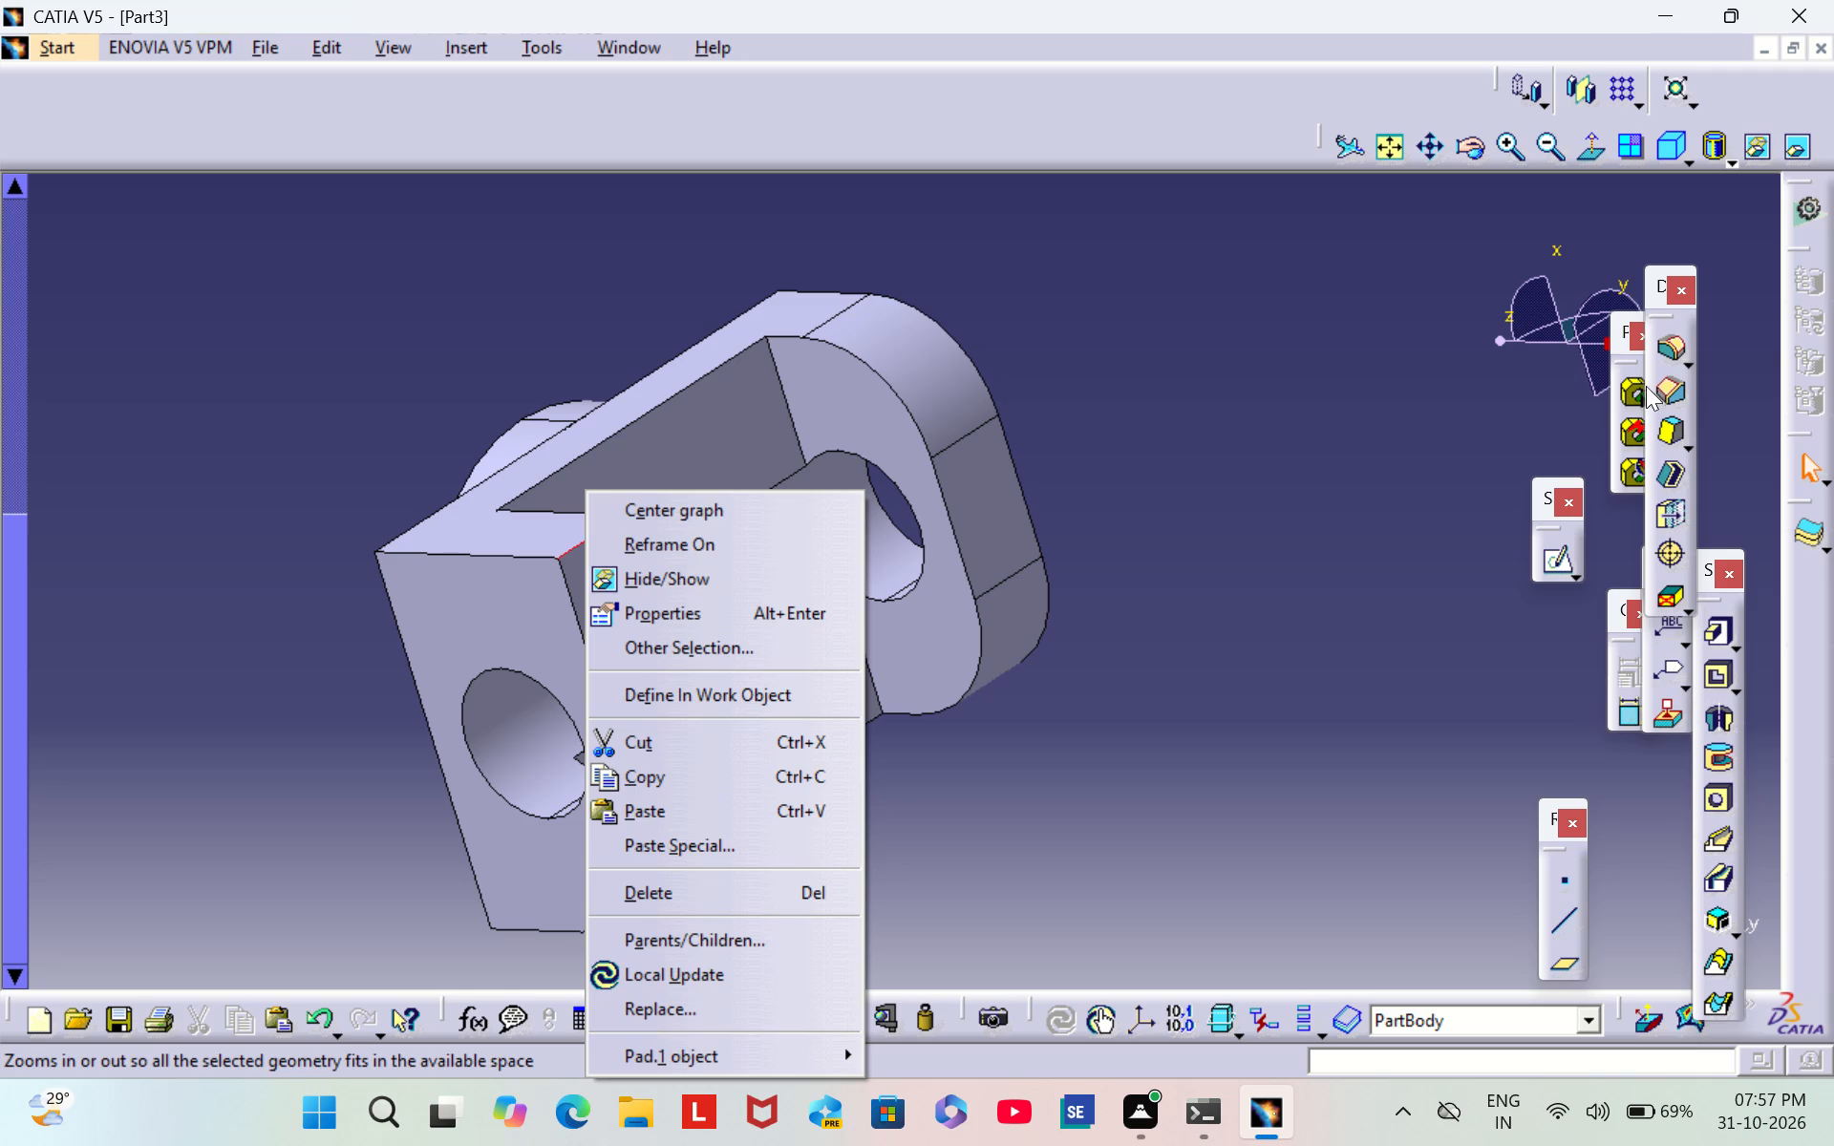
{"action": "left_click", "coordinate": [1669, 350]}
{"action": "left_click", "coordinate": [1480, 949]}
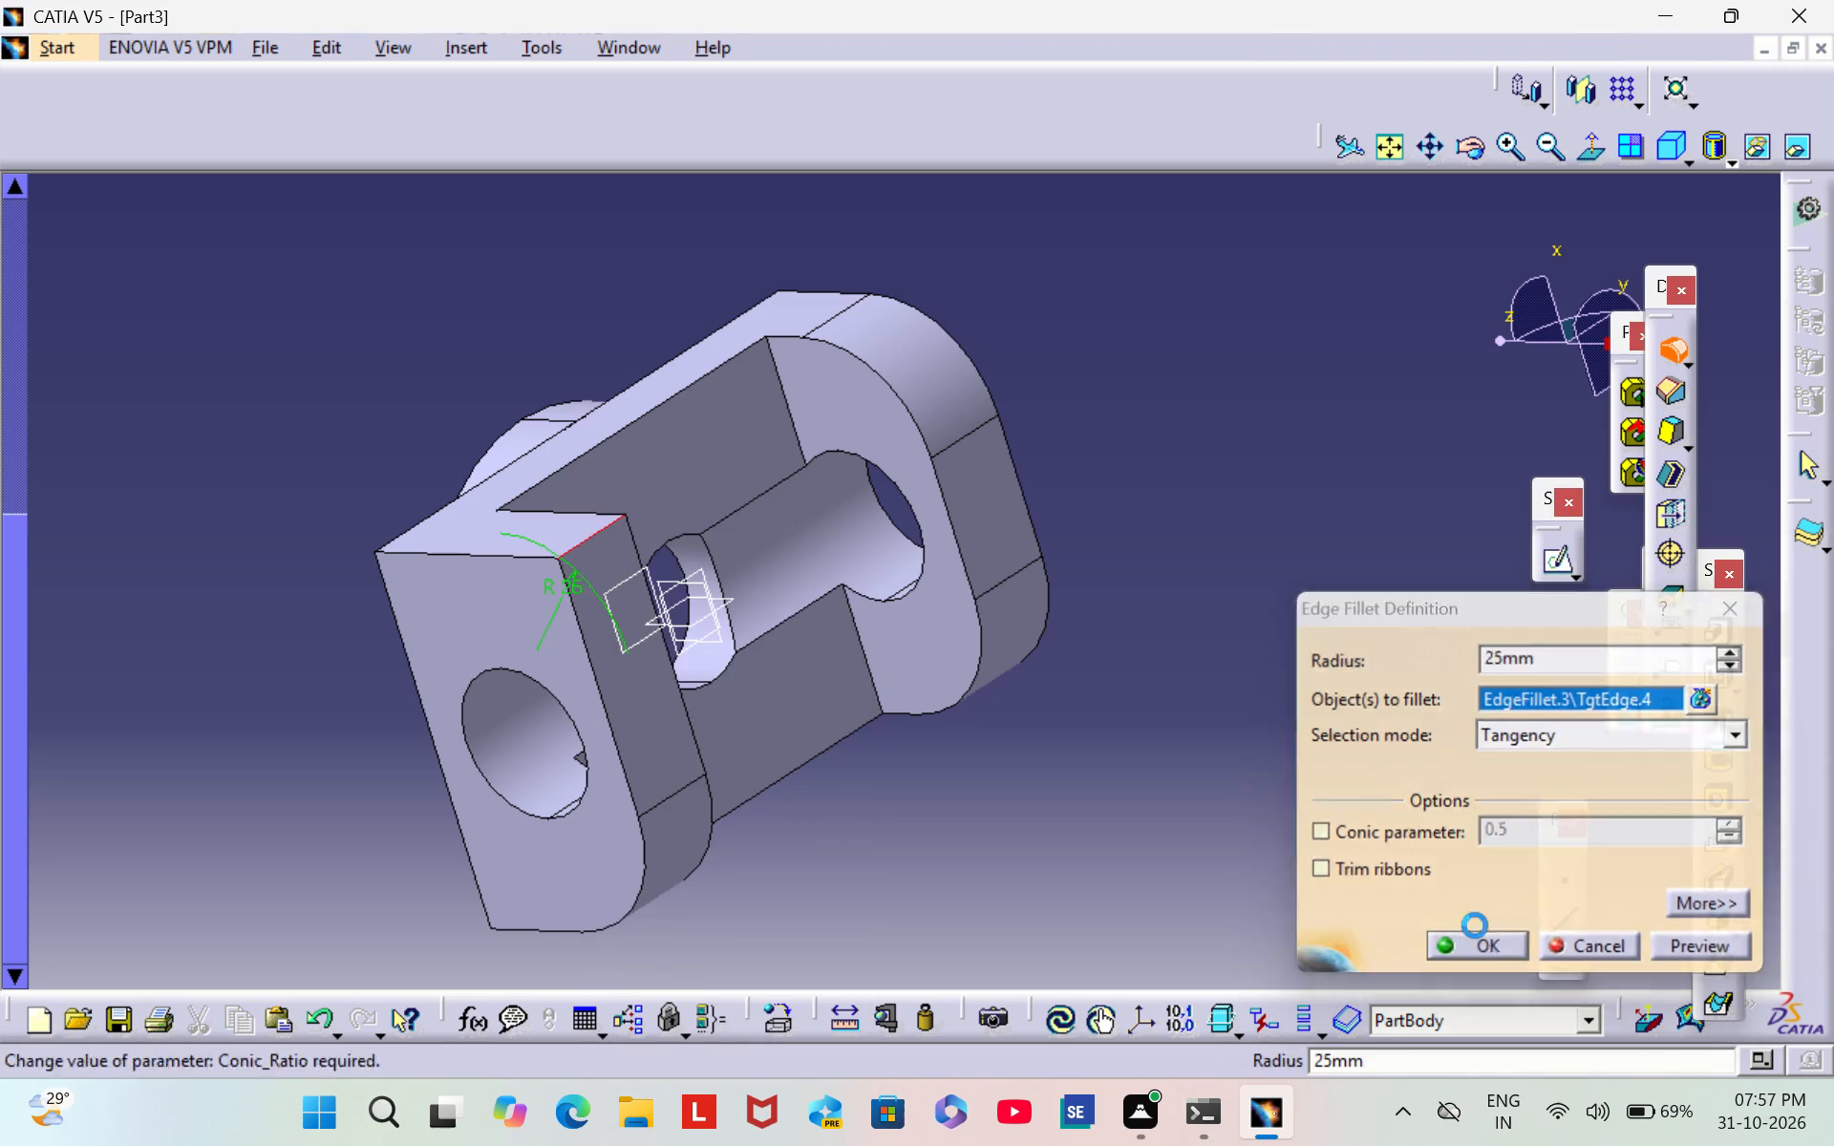
{"action": "left_click", "coordinate": [1375, 675]}
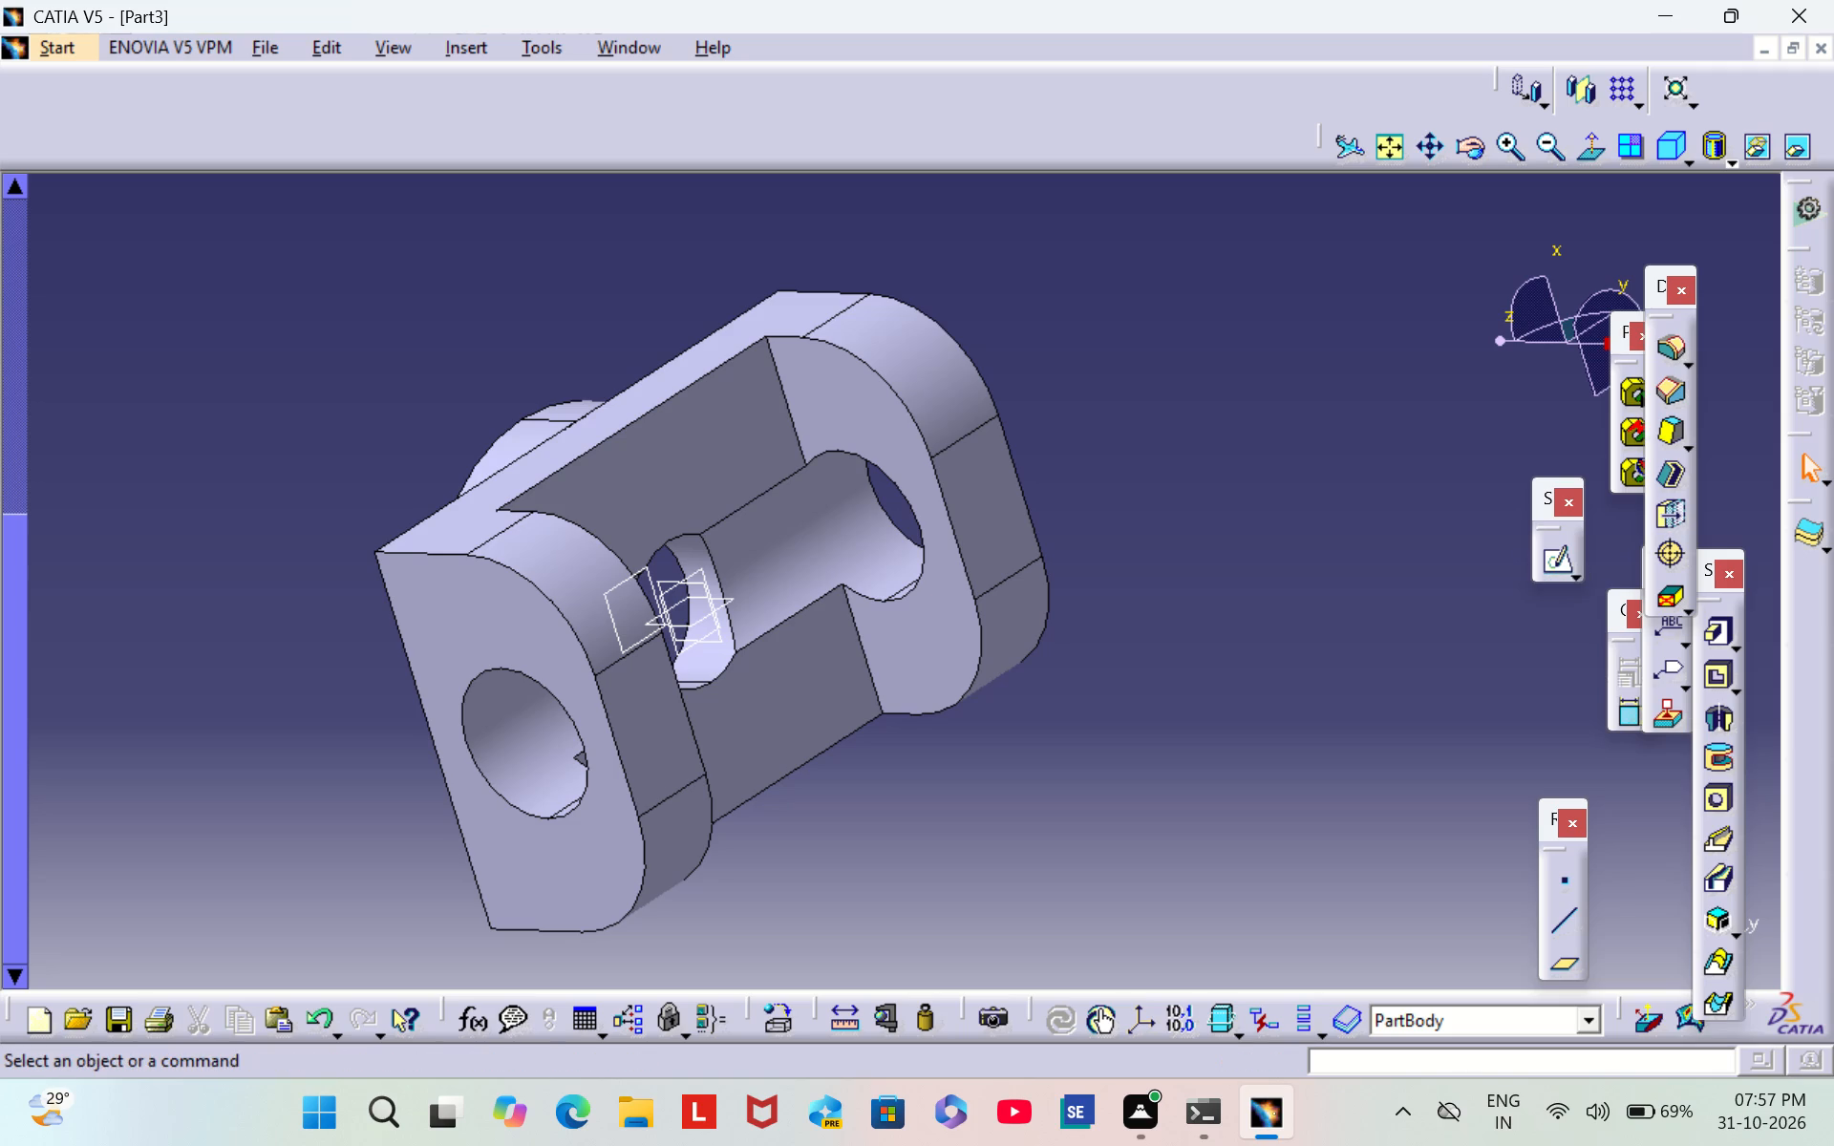
Add a 2 mm edge fillet to the block's top edge above the cross hole at one end.
{"action": "middle_click_drag", "start_coordinate": [1174, 563], "coordinate": [858, 735]}
{"action": "scroll", "coordinate": [1174, 563], "scroll_direction": "down", "scroll_amount": 1}
{"action": "right_click_drag", "start_coordinate": [1173, 562], "coordinate": [858, 735]}
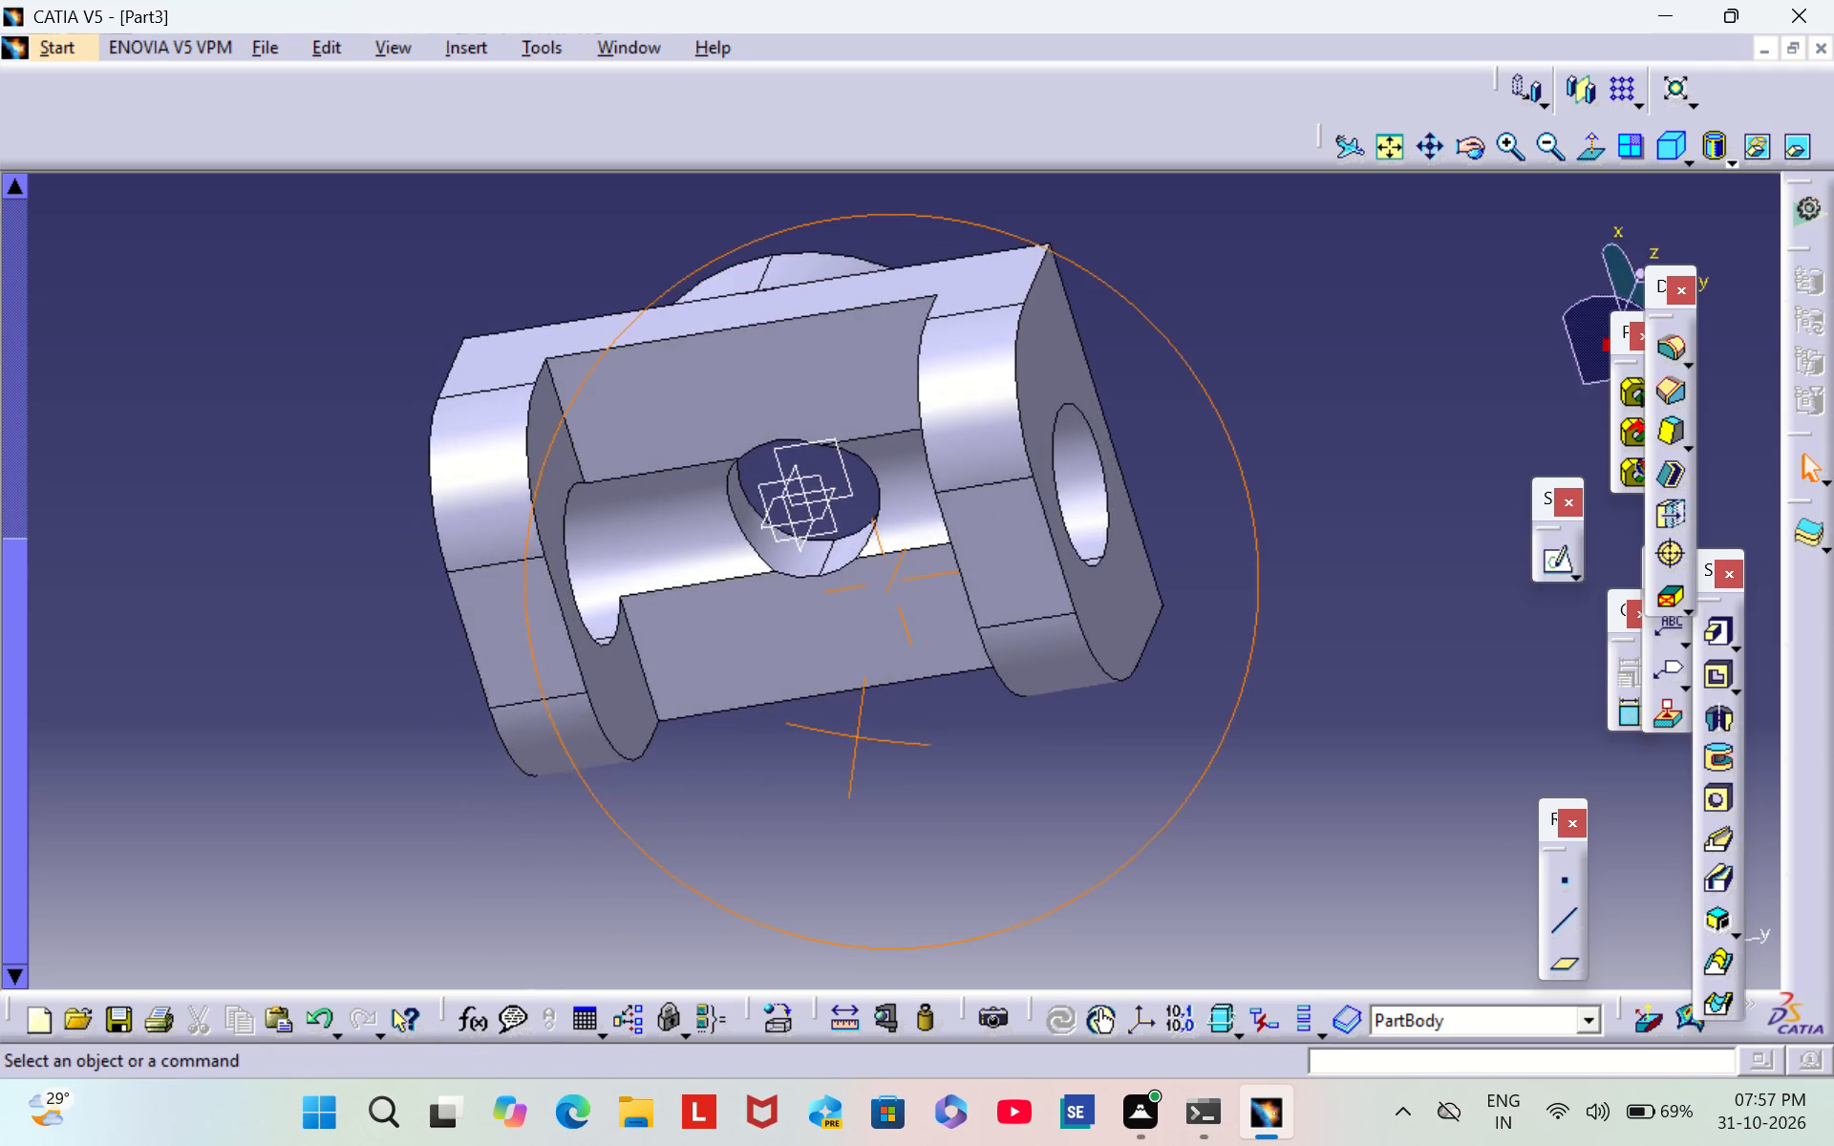
{"action": "right_click_drag", "start_coordinate": [858, 735], "coordinate": [832, 813]}
{"action": "middle_click_drag", "start_coordinate": [858, 735], "coordinate": [833, 813]}
{"action": "middle_click_drag", "start_coordinate": [1108, 295], "coordinate": [832, 813]}
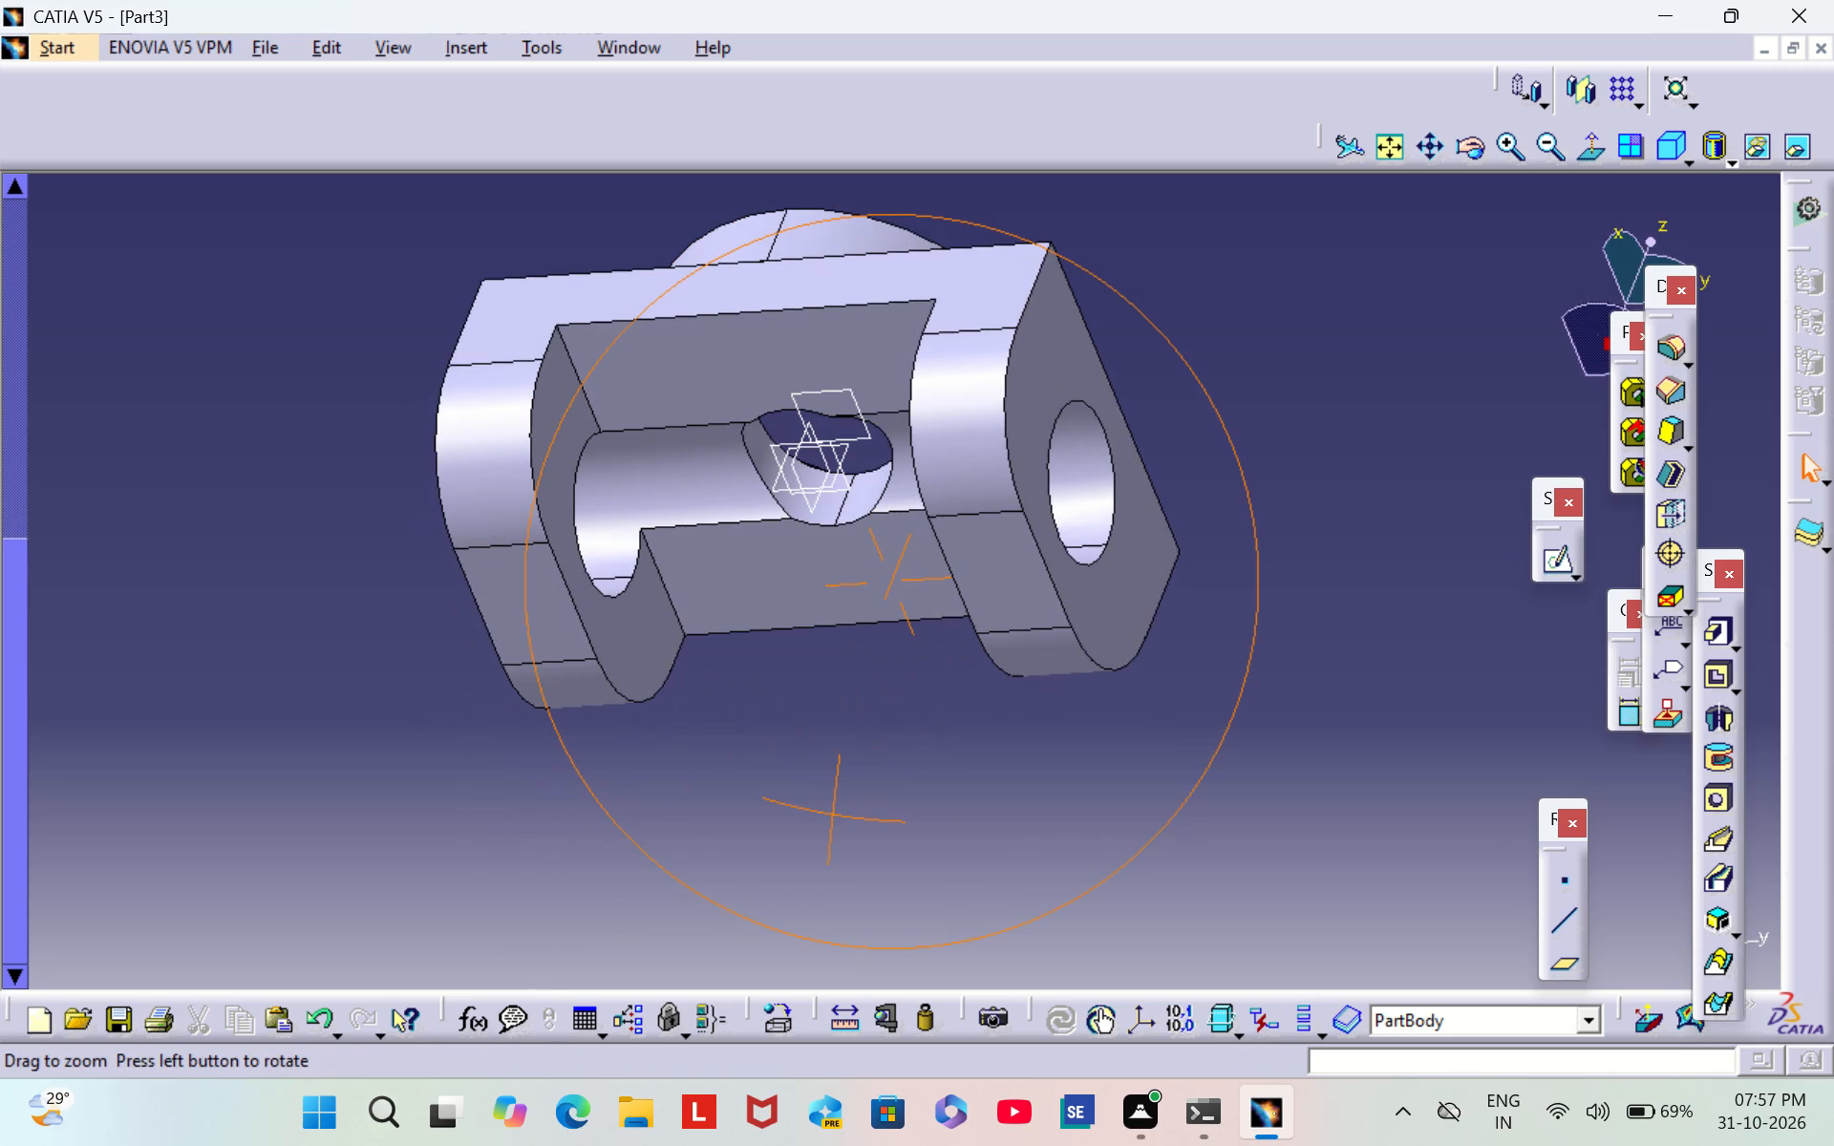
{"action": "middle_click_drag", "start_coordinate": [832, 813], "coordinate": [633, 527]}
{"action": "right_click_drag", "start_coordinate": [1108, 298], "coordinate": [633, 527]}
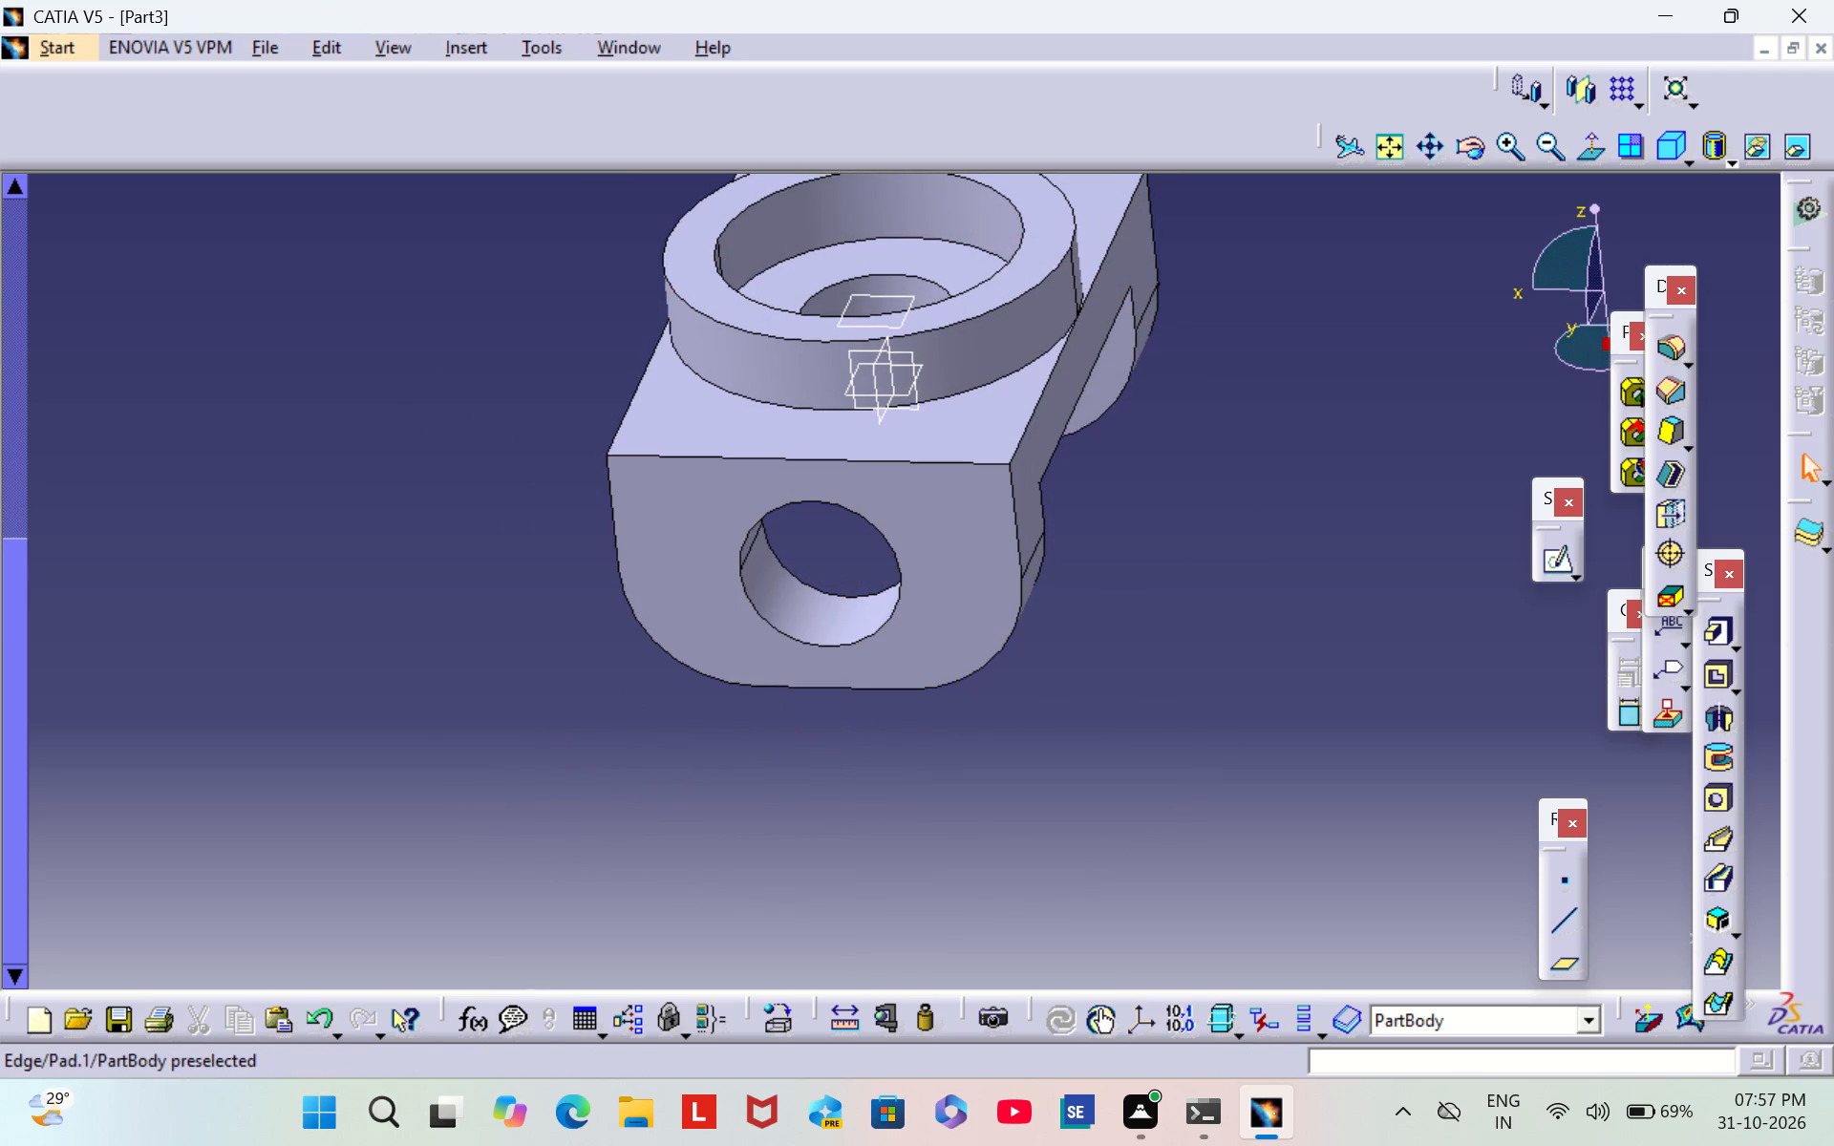
{"action": "scroll", "coordinate": [1066, 531], "scroll_direction": "down", "scroll_amount": 1}
{"action": "middle_click_drag", "start_coordinate": [1106, 502], "coordinate": [957, 785]}
{"action": "scroll", "coordinate": [1108, 518], "scroll_direction": "down", "scroll_amount": 1}
{"action": "middle_click_drag", "start_coordinate": [1038, 564], "coordinate": [624, 517]}
{"action": "right_click_drag", "start_coordinate": [1036, 574], "coordinate": [624, 517]}
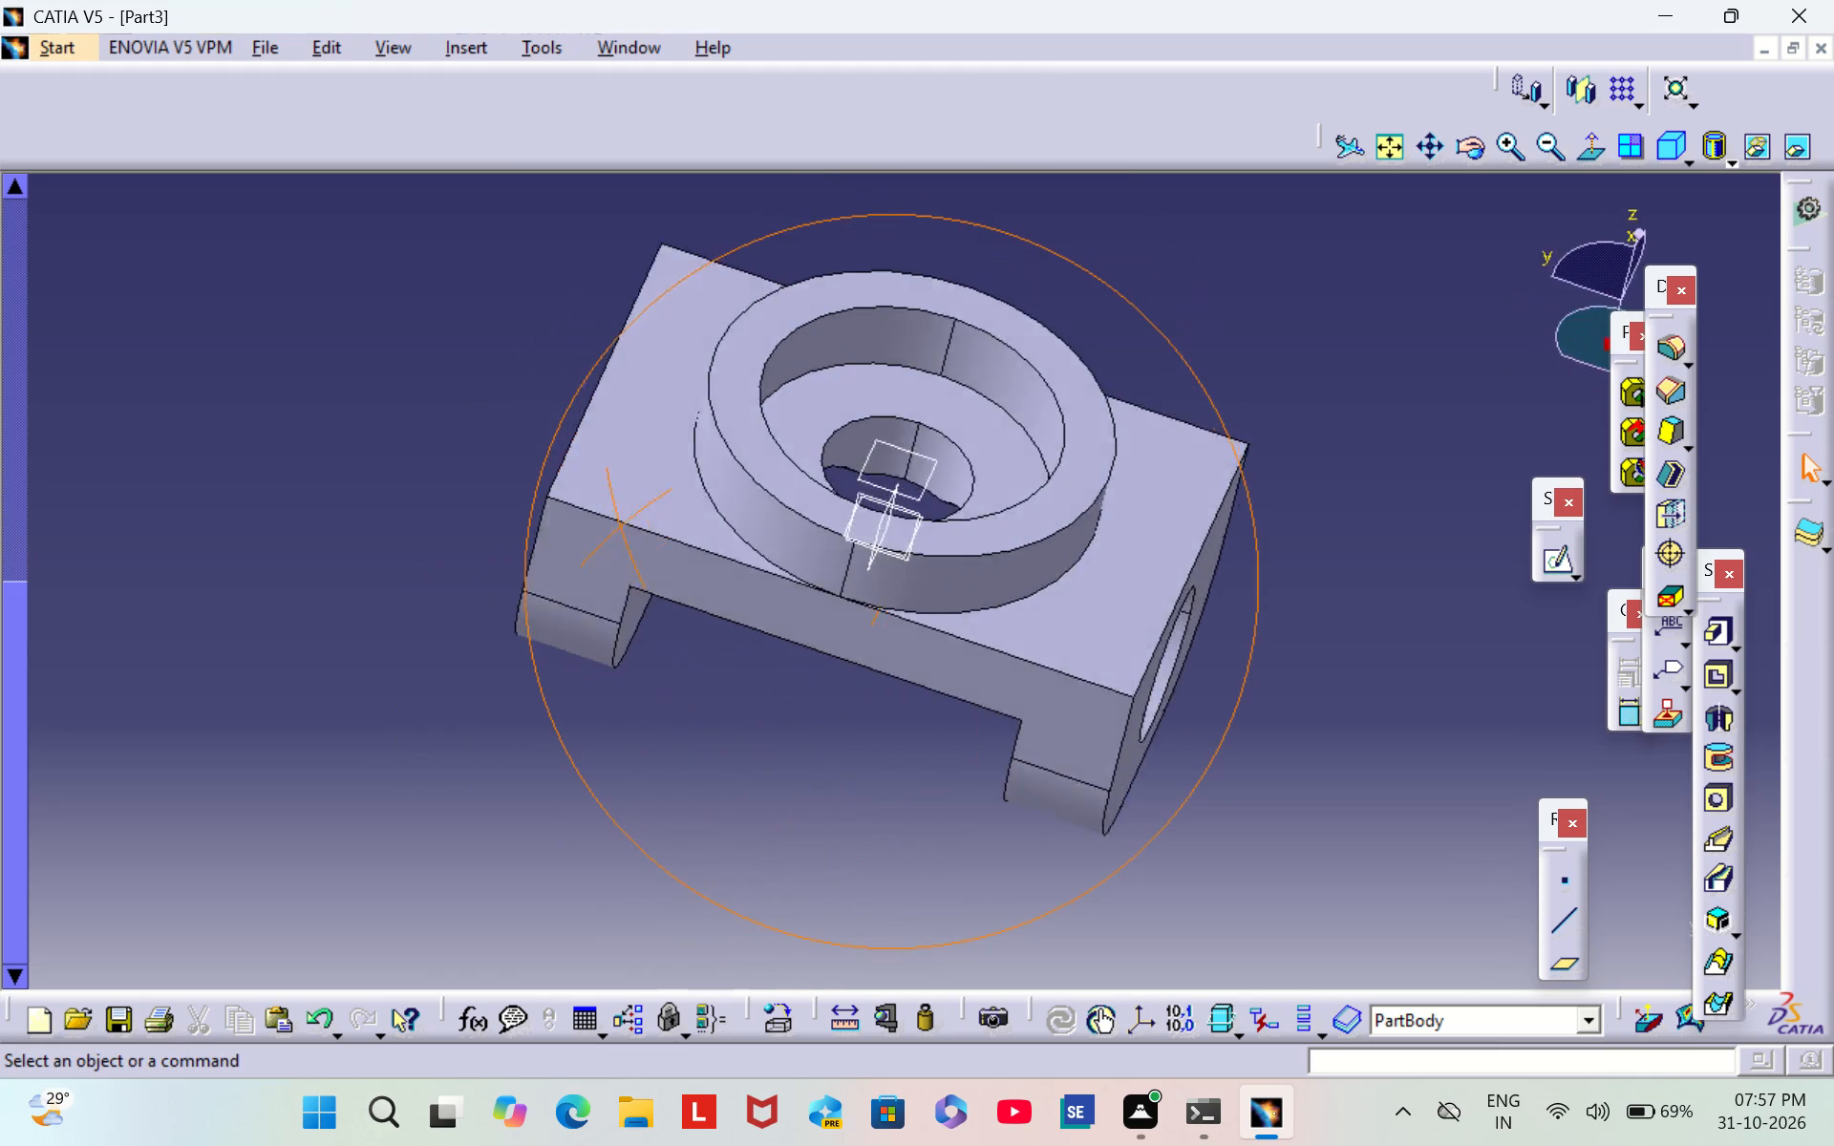
{"action": "right_click_drag", "start_coordinate": [624, 517], "coordinate": [629, 410]}
{"action": "middle_click_drag", "start_coordinate": [624, 517], "coordinate": [630, 405]}
{"action": "right_click", "coordinate": [1211, 647]}
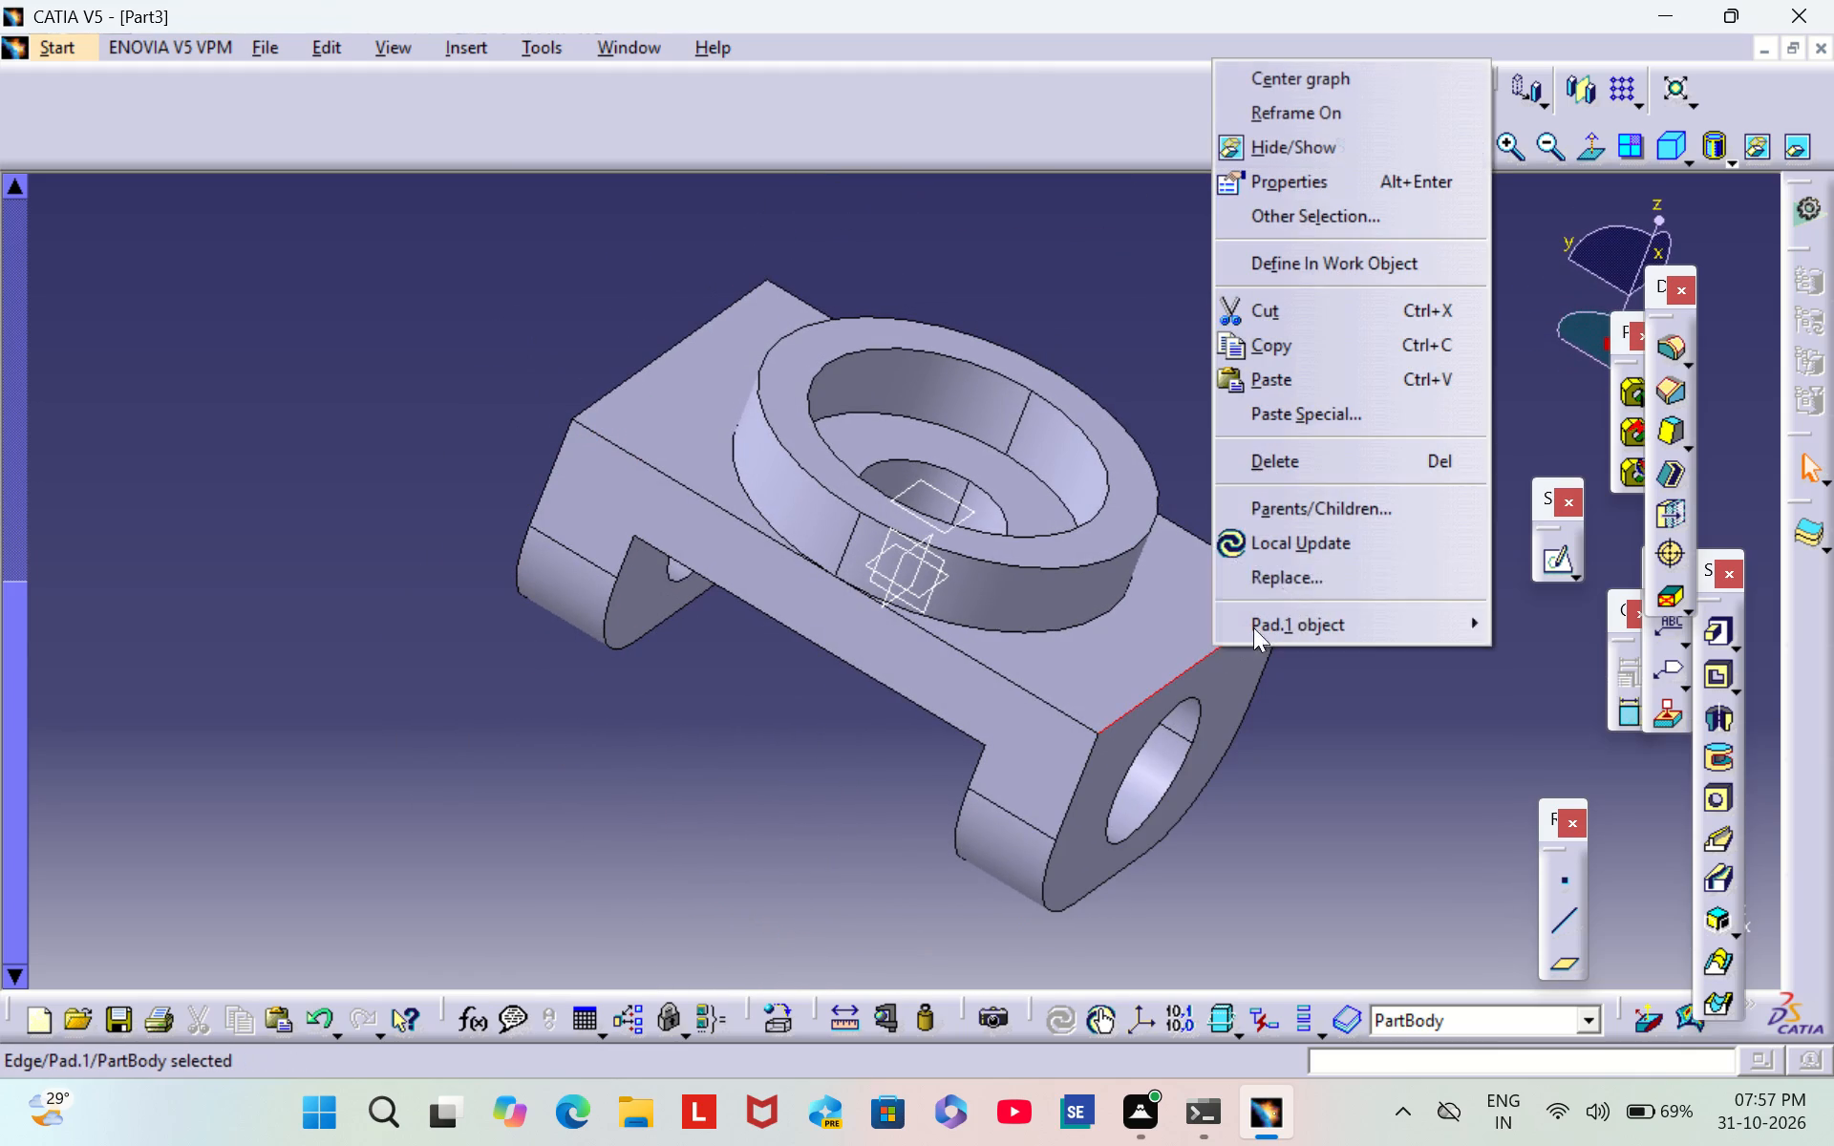
{"action": "left_click", "coordinate": [1665, 355]}
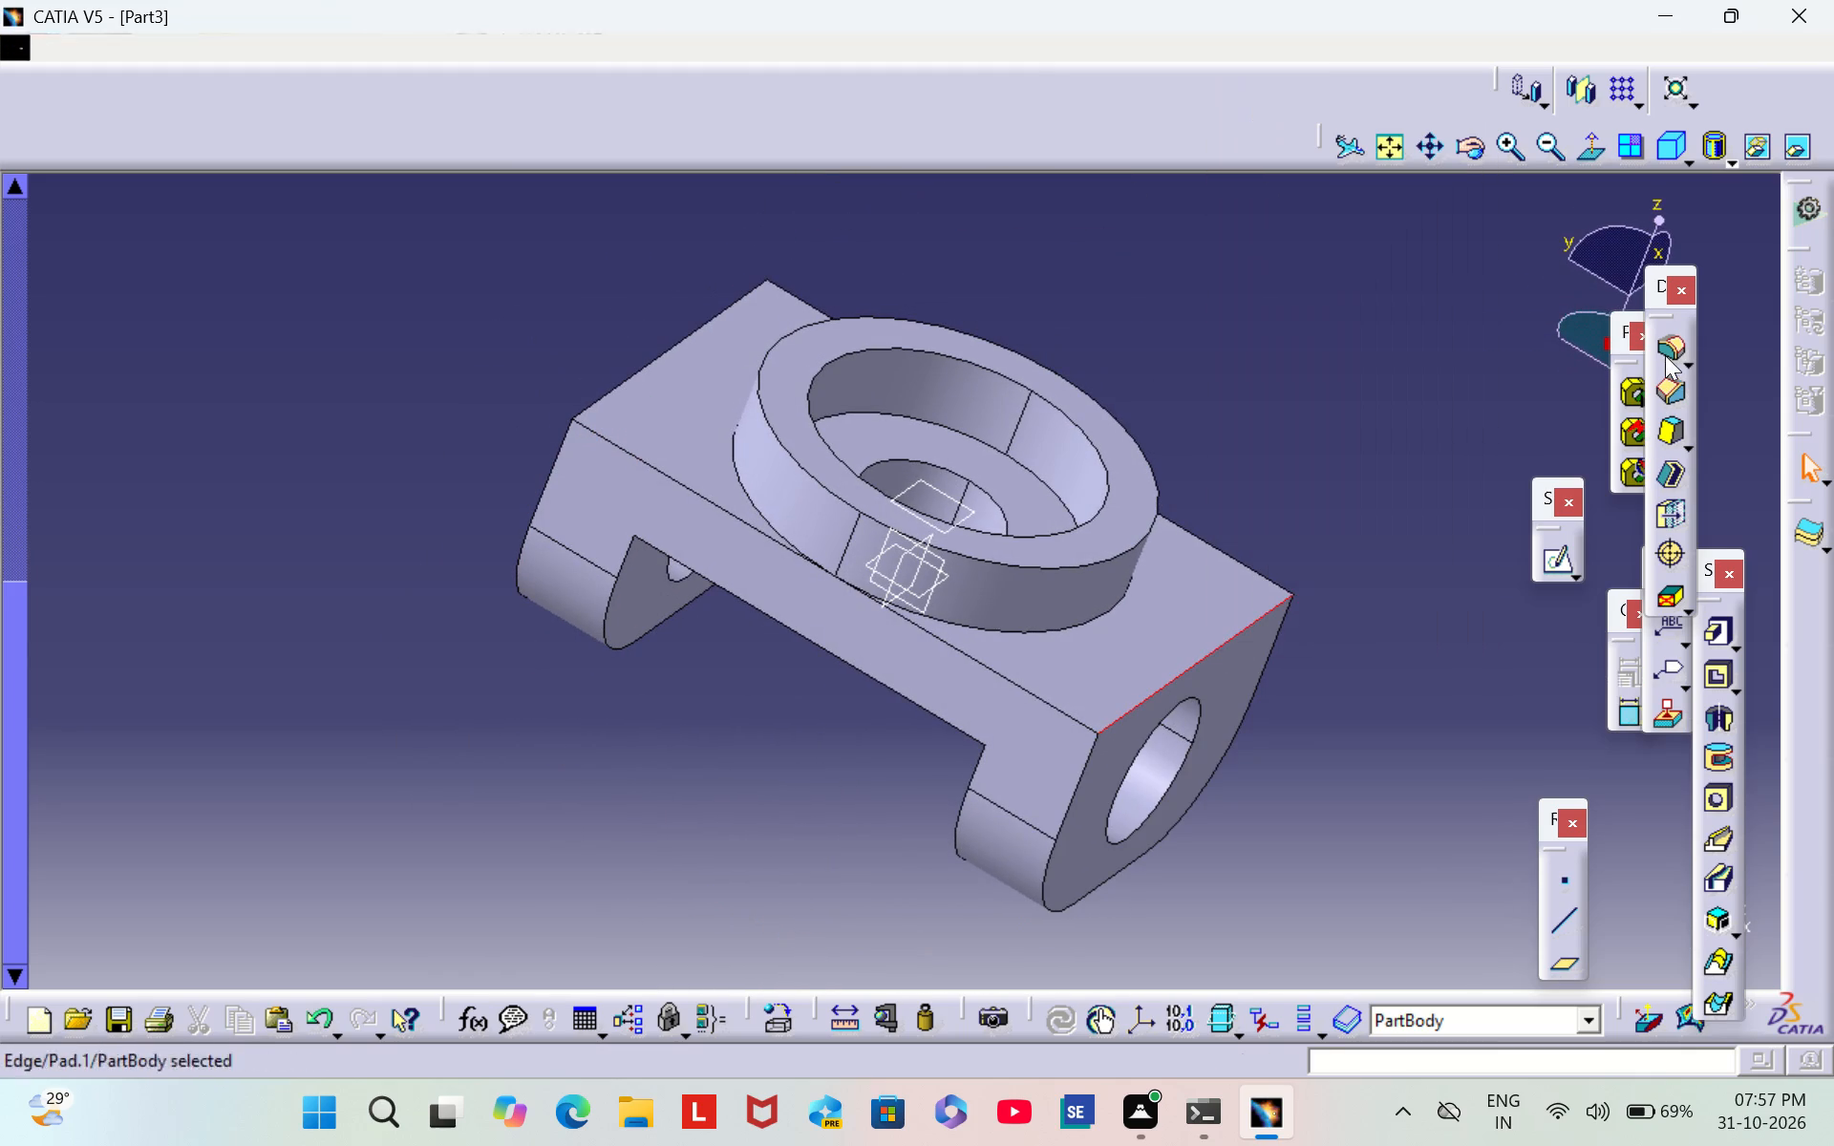
{"action": "key", "text": "BackSpace"}
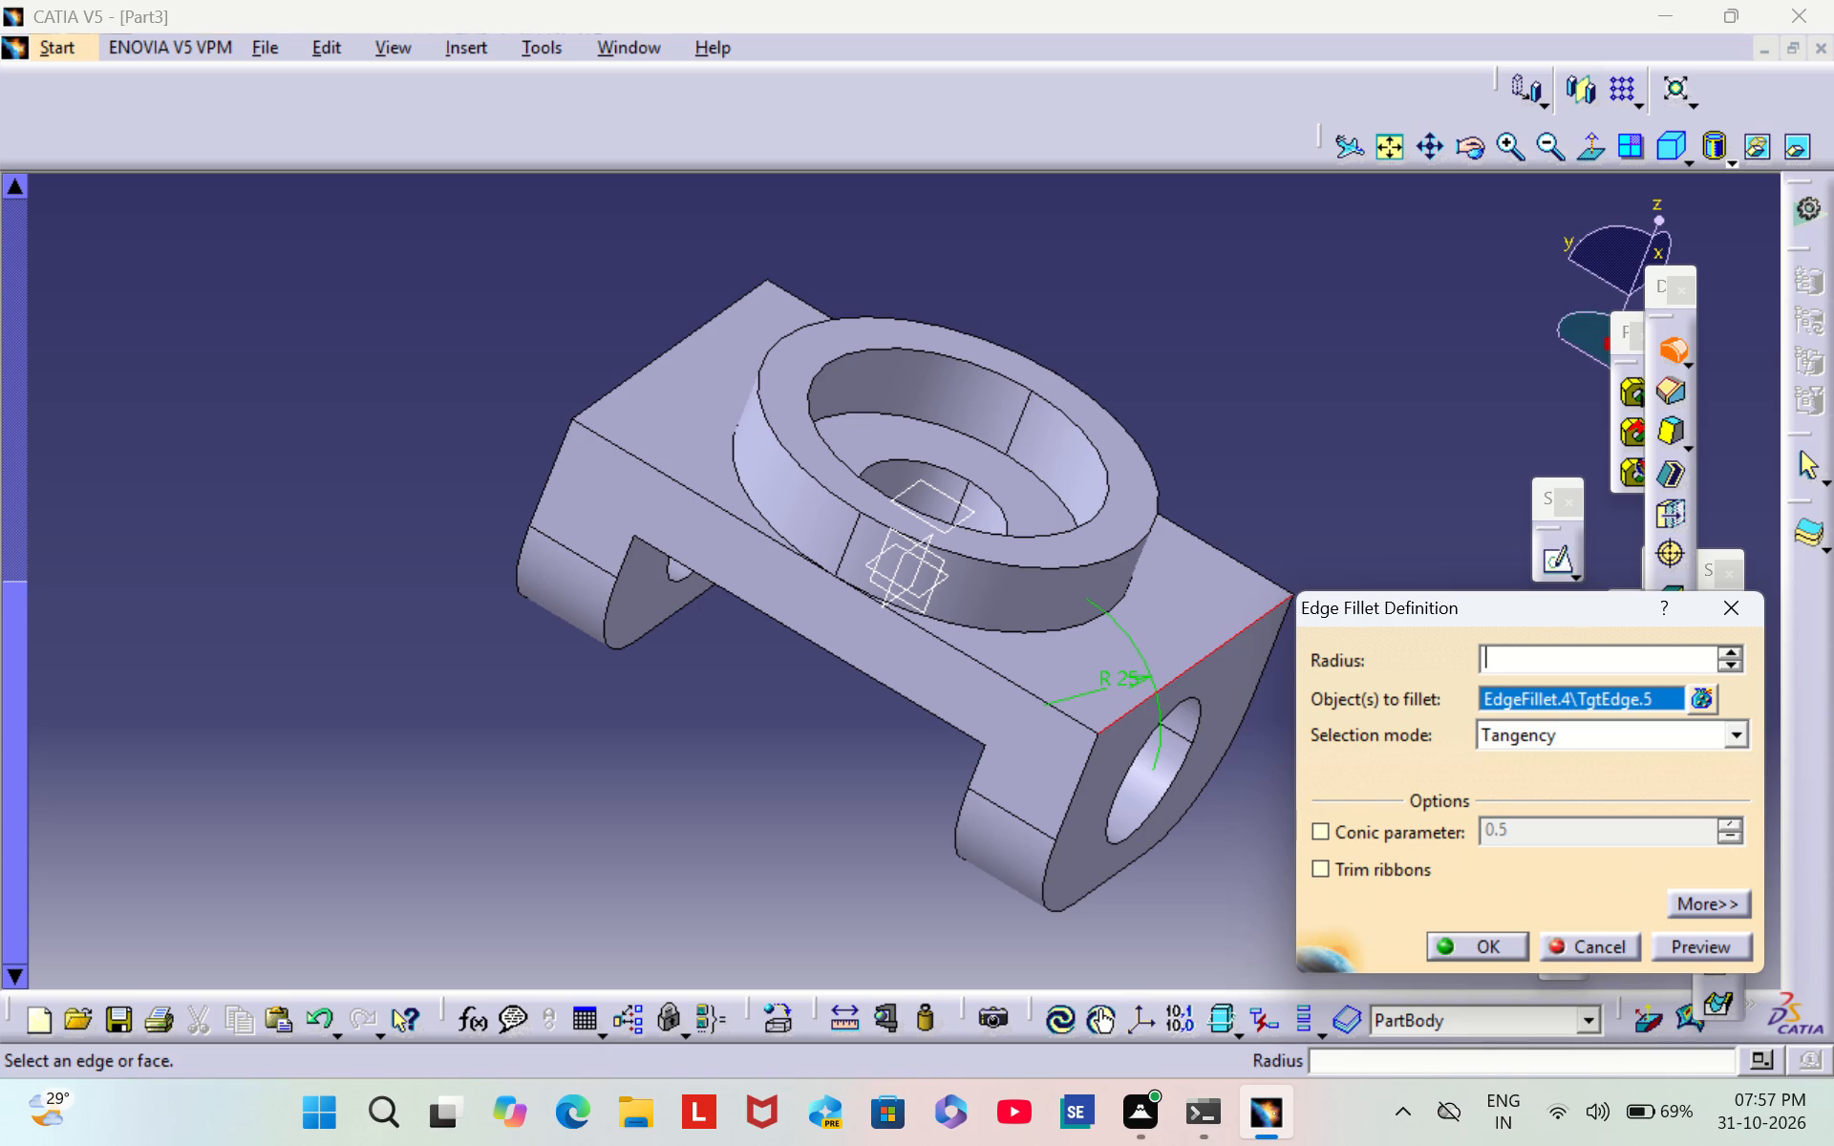
{"action": "key", "text": "2"}
{"action": "left_click", "coordinate": [1454, 945]}
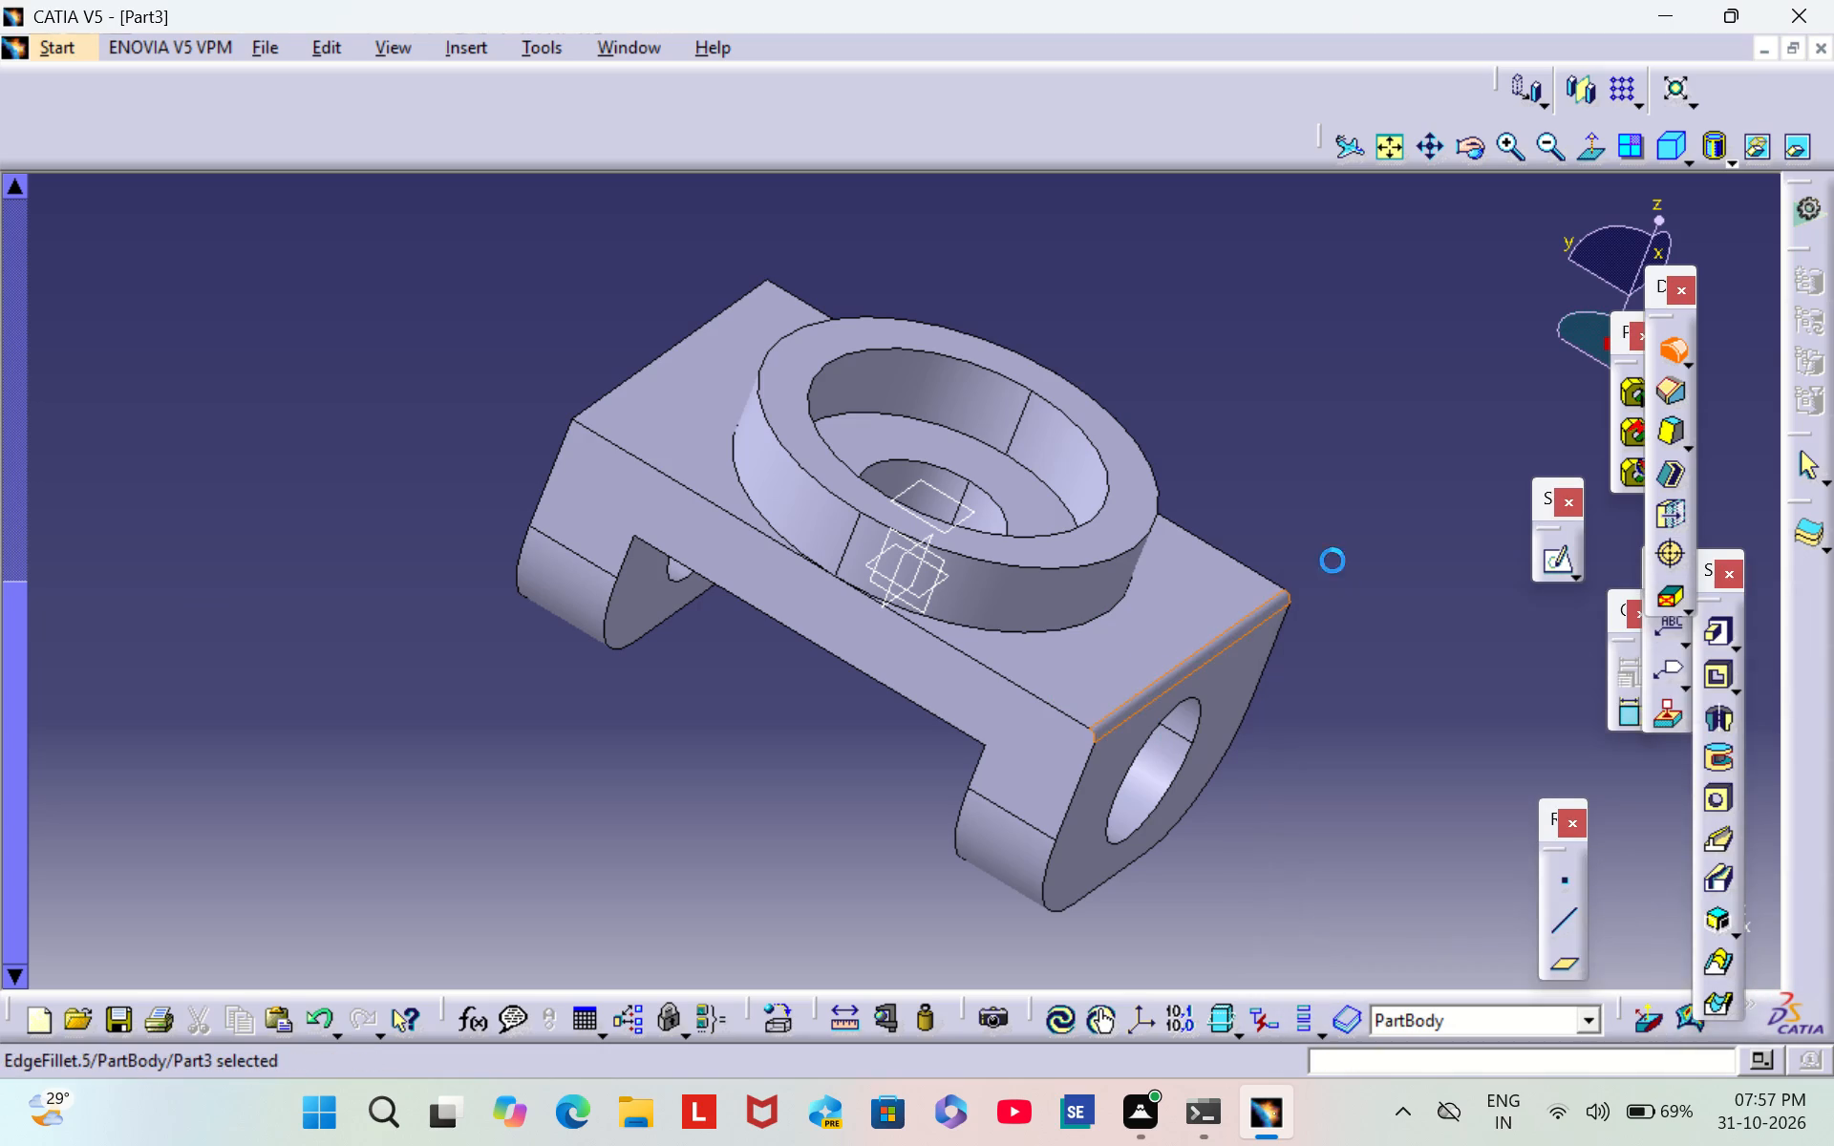
{"action": "left_click", "coordinate": [1323, 530]}
Add a 2 mm edge fillet to the matching top edge at the opposite end of the block.
{"action": "middle_click_drag", "start_coordinate": [836, 831], "coordinate": [1168, 759]}
{"action": "scroll", "coordinate": [836, 831], "scroll_direction": "down", "scroll_amount": 1}
{"action": "right_click_drag", "start_coordinate": [884, 874], "coordinate": [1168, 761]}
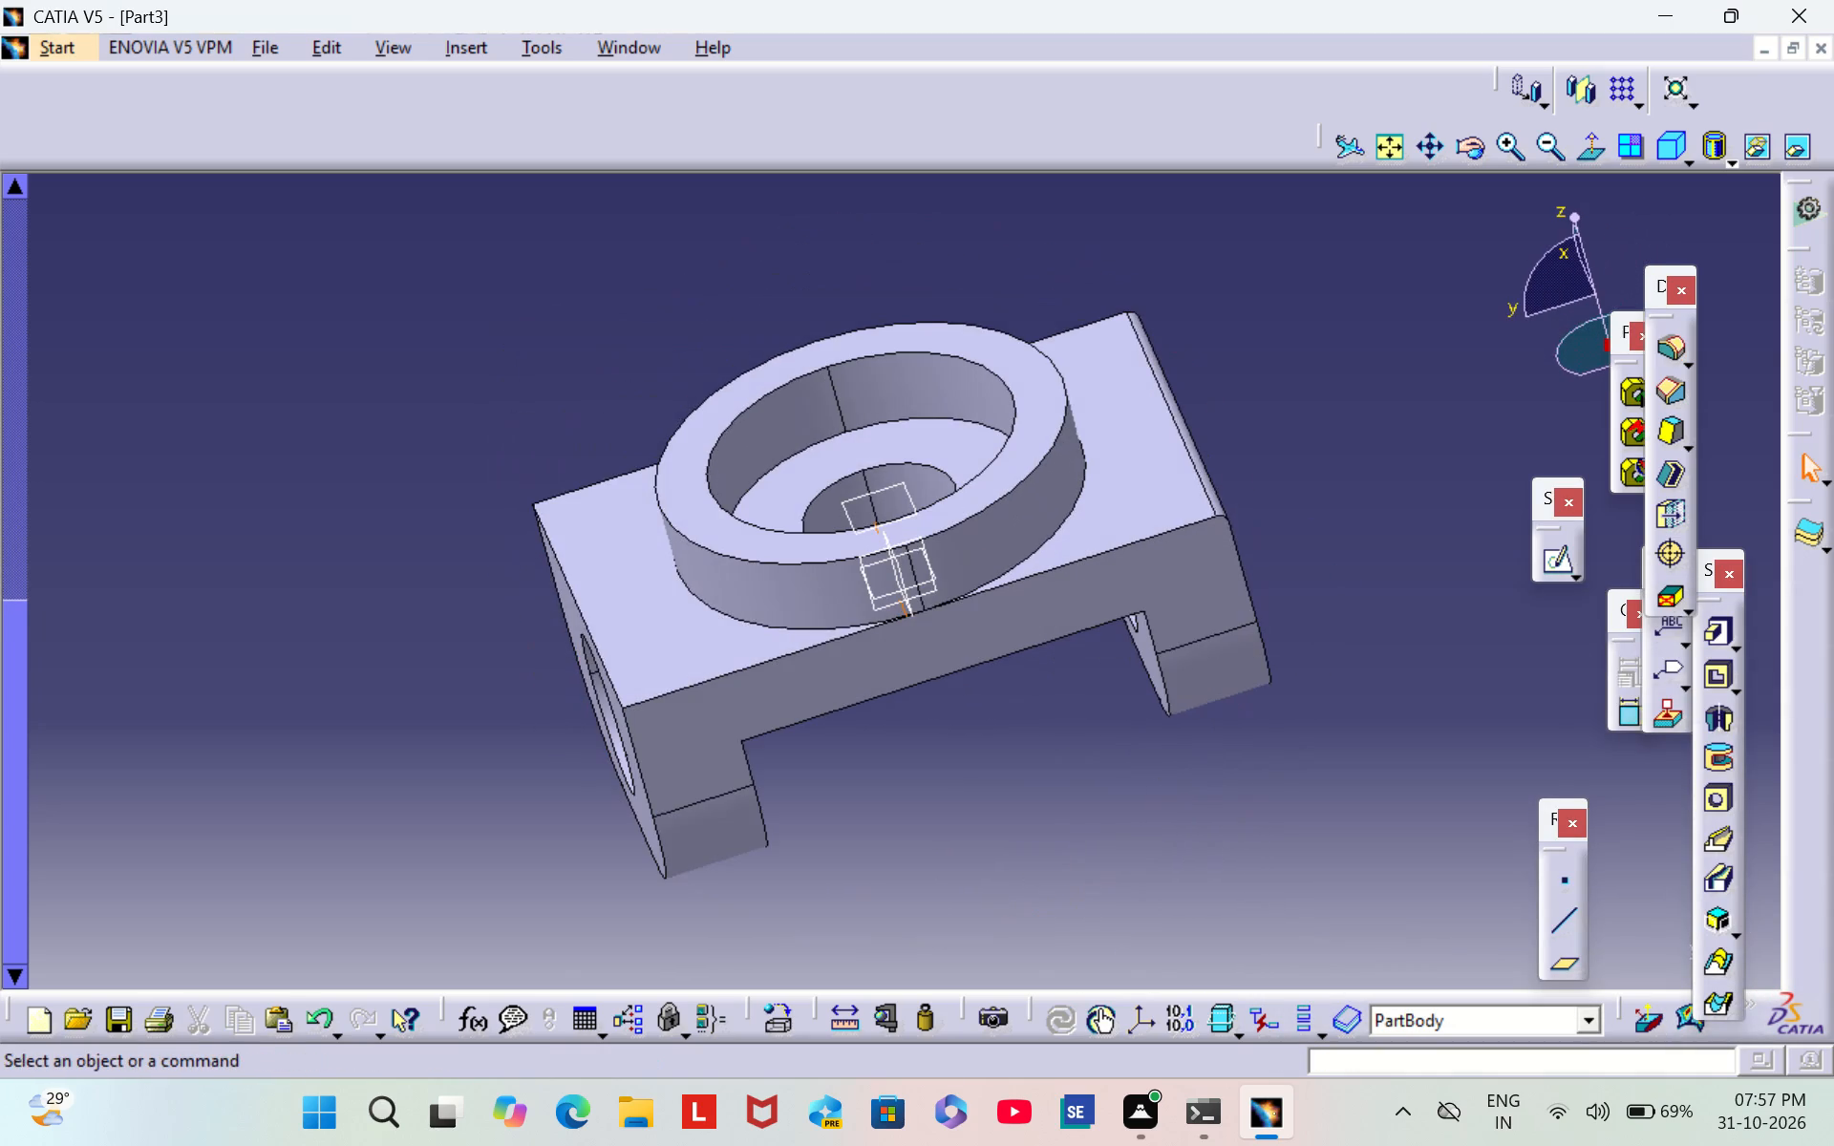
{"action": "right_click", "coordinate": [582, 614]}
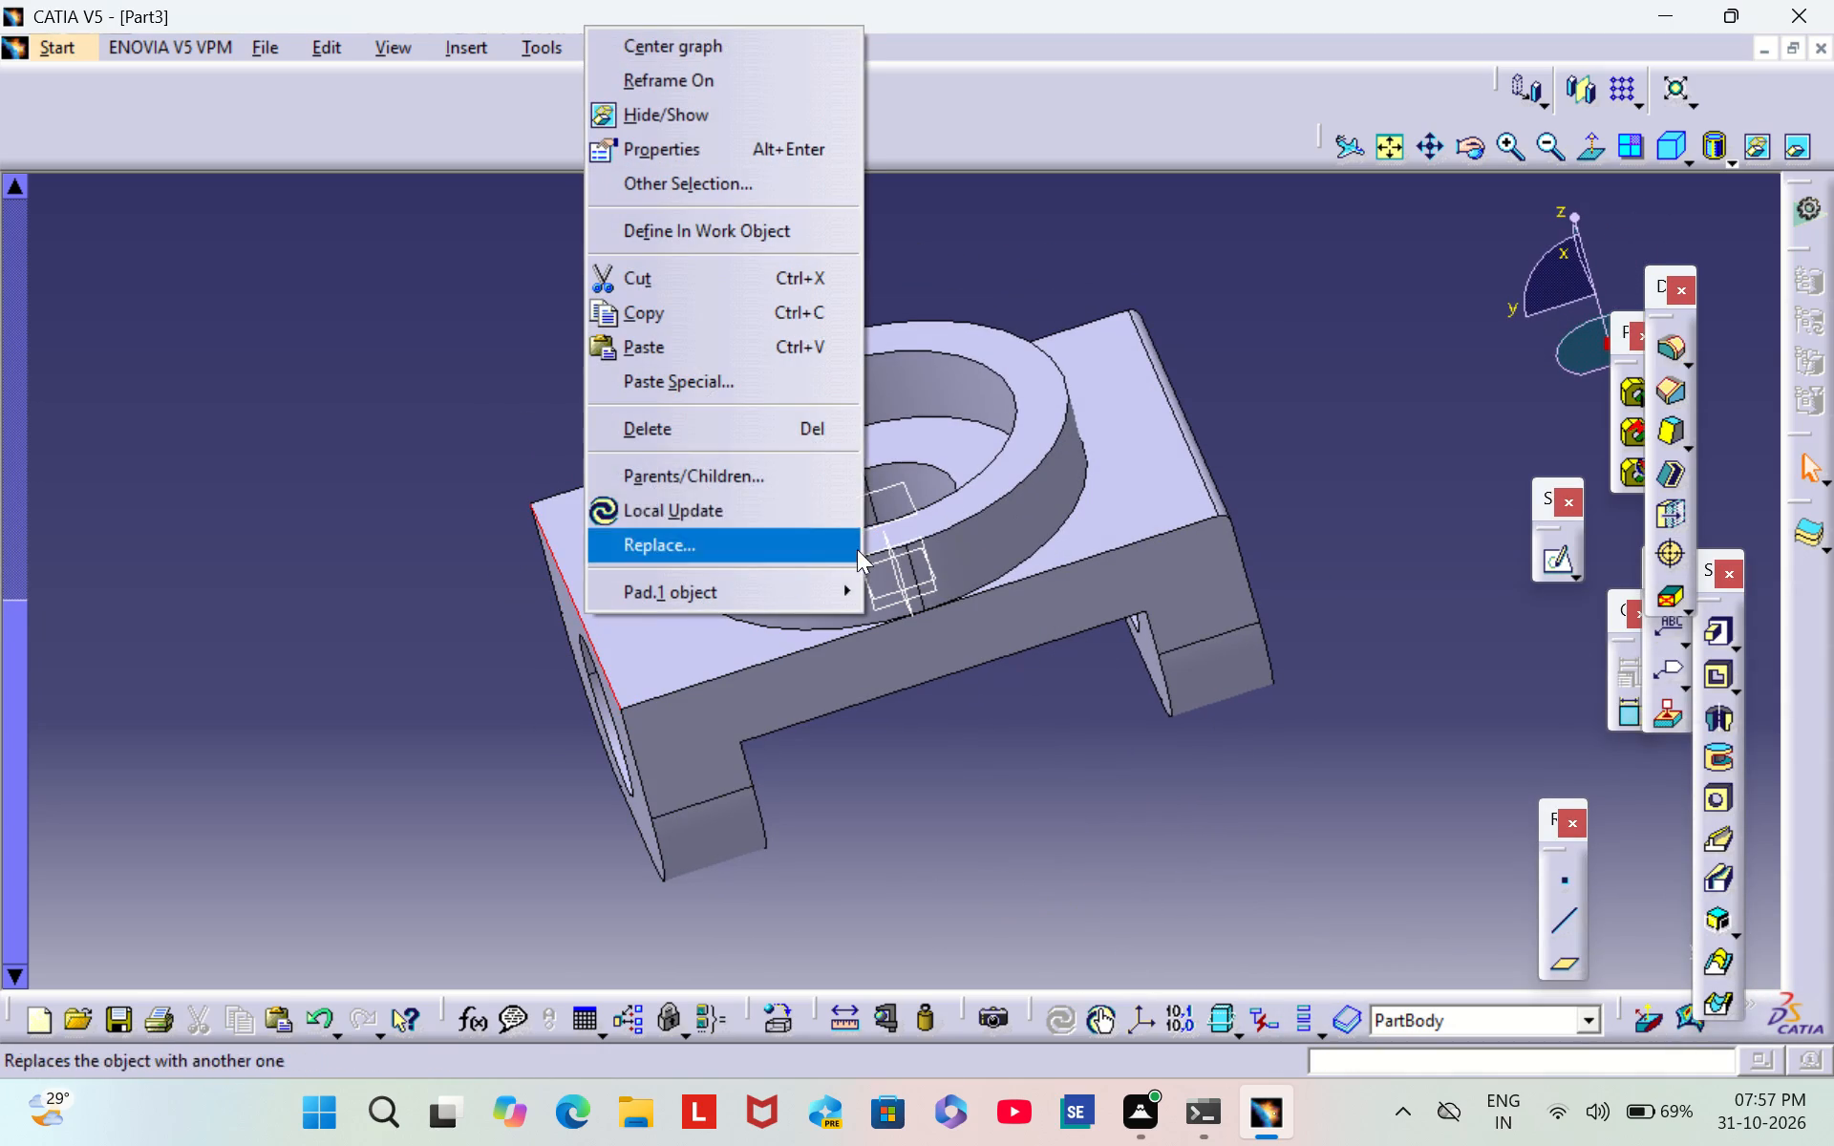
{"action": "left_click", "coordinate": [1659, 340]}
{"action": "left_click", "coordinate": [1482, 945]}
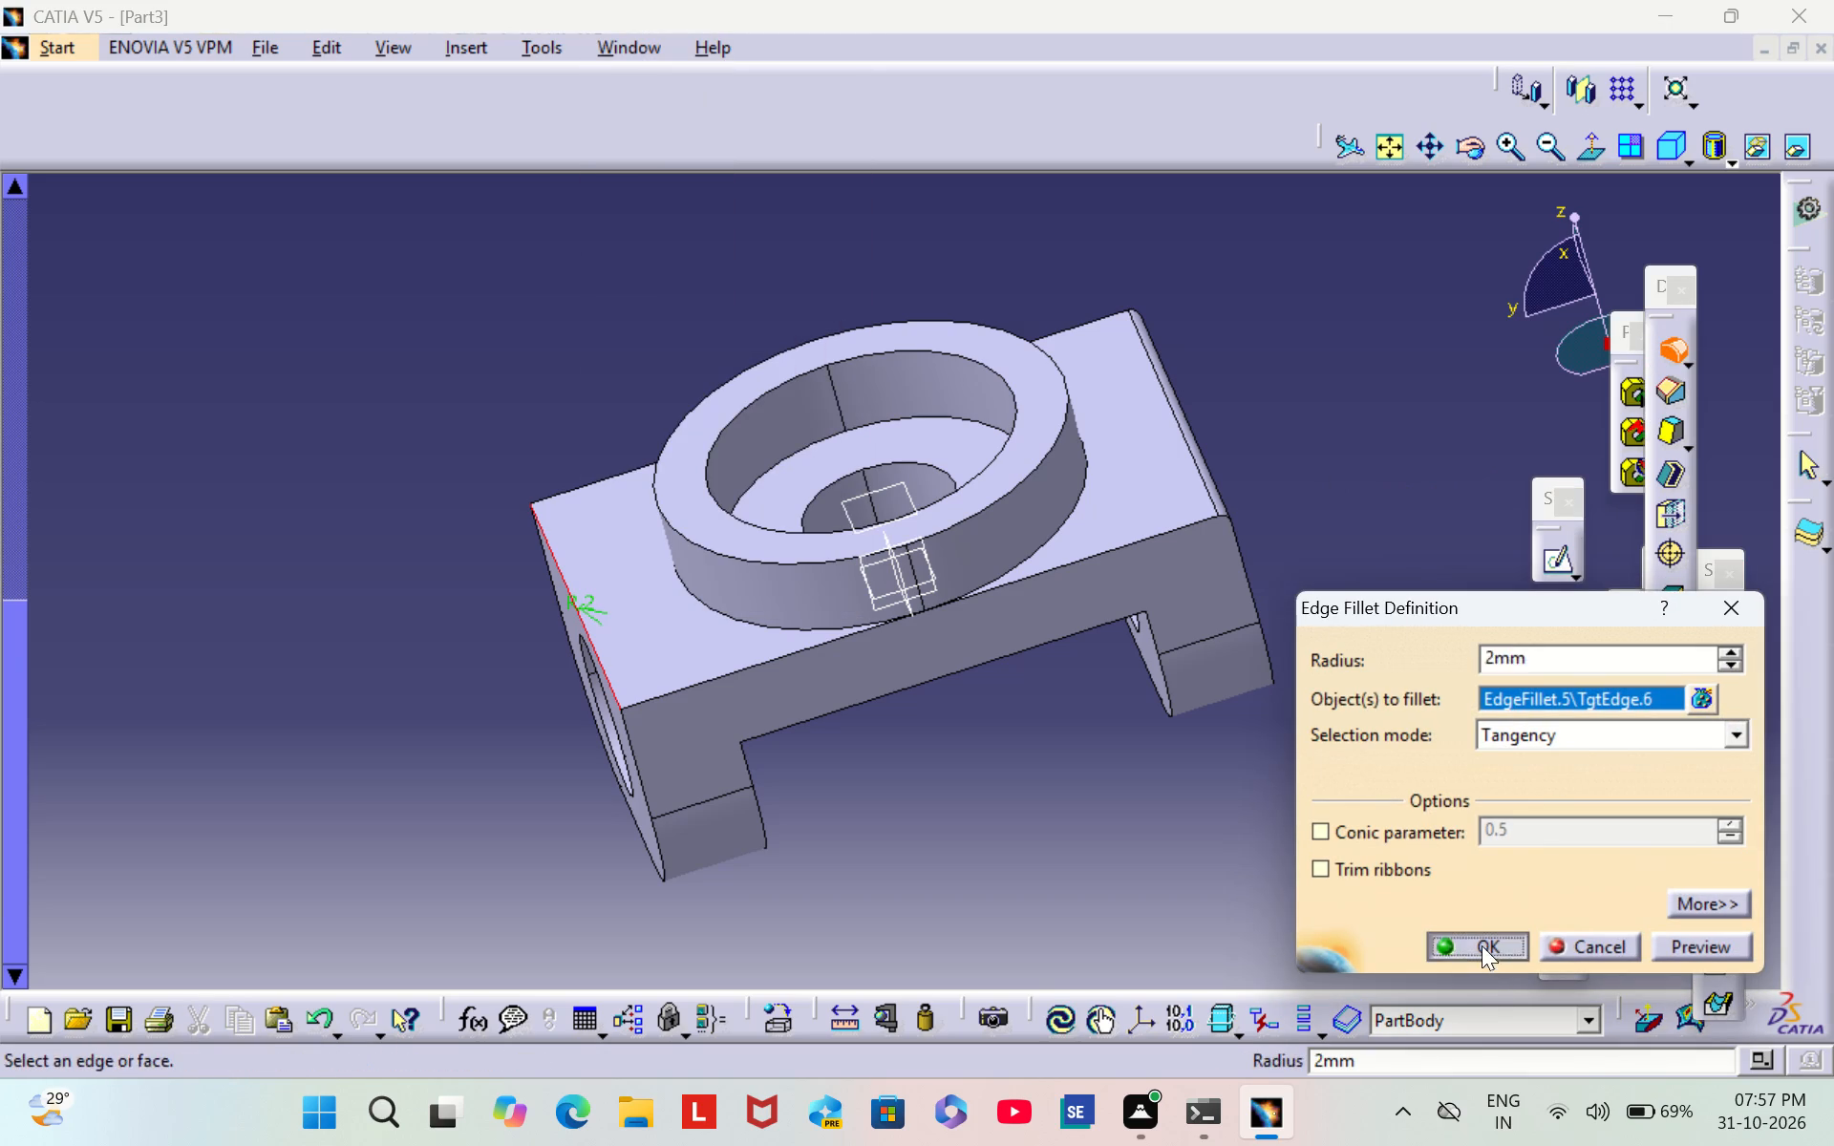
{"action": "left_click", "coordinate": [944, 834]}
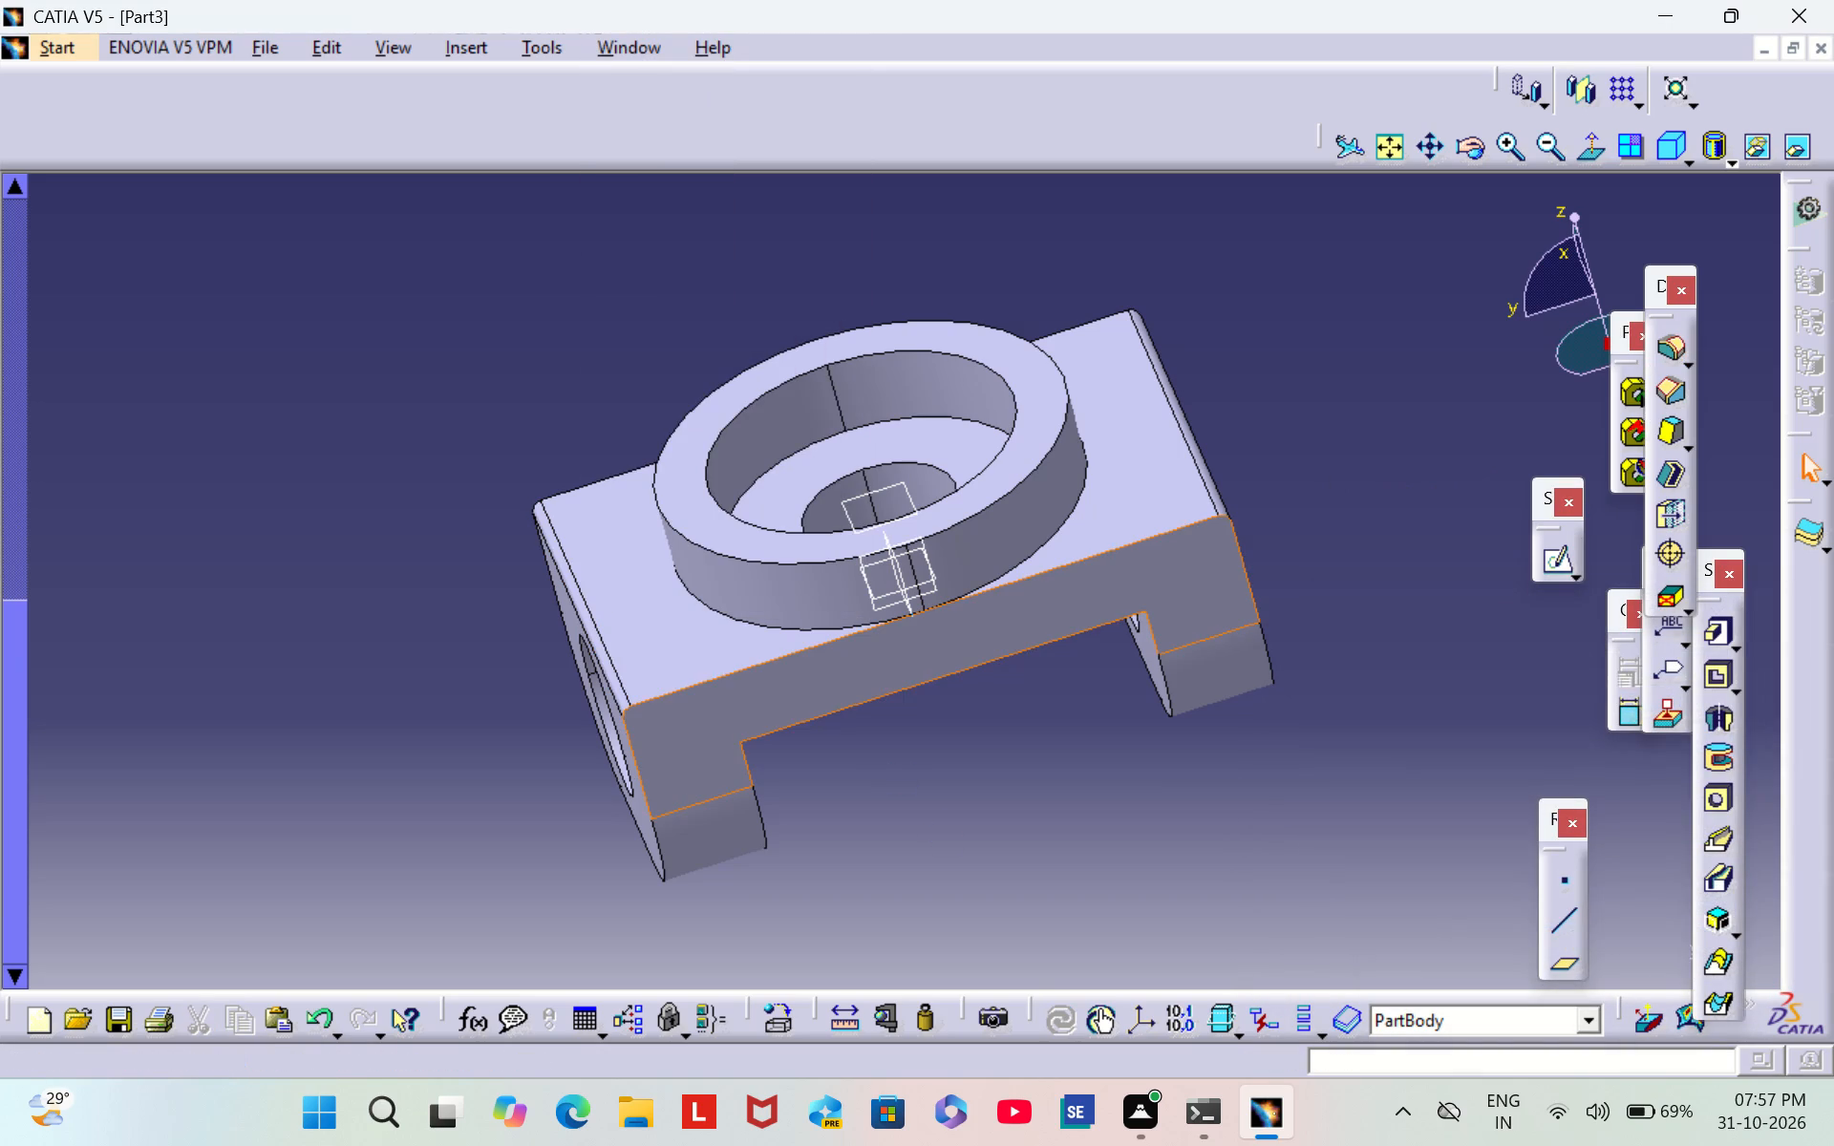
Add a 2 mm edge fillet to the outer top edge of the raised ring.
{"action": "middle_click_drag", "start_coordinate": [543, 719], "coordinate": [1029, 693]}
{"action": "scroll", "coordinate": [543, 718], "scroll_direction": "down", "scroll_amount": 1}
{"action": "right_click_drag", "start_coordinate": [543, 718], "coordinate": [1029, 693]}
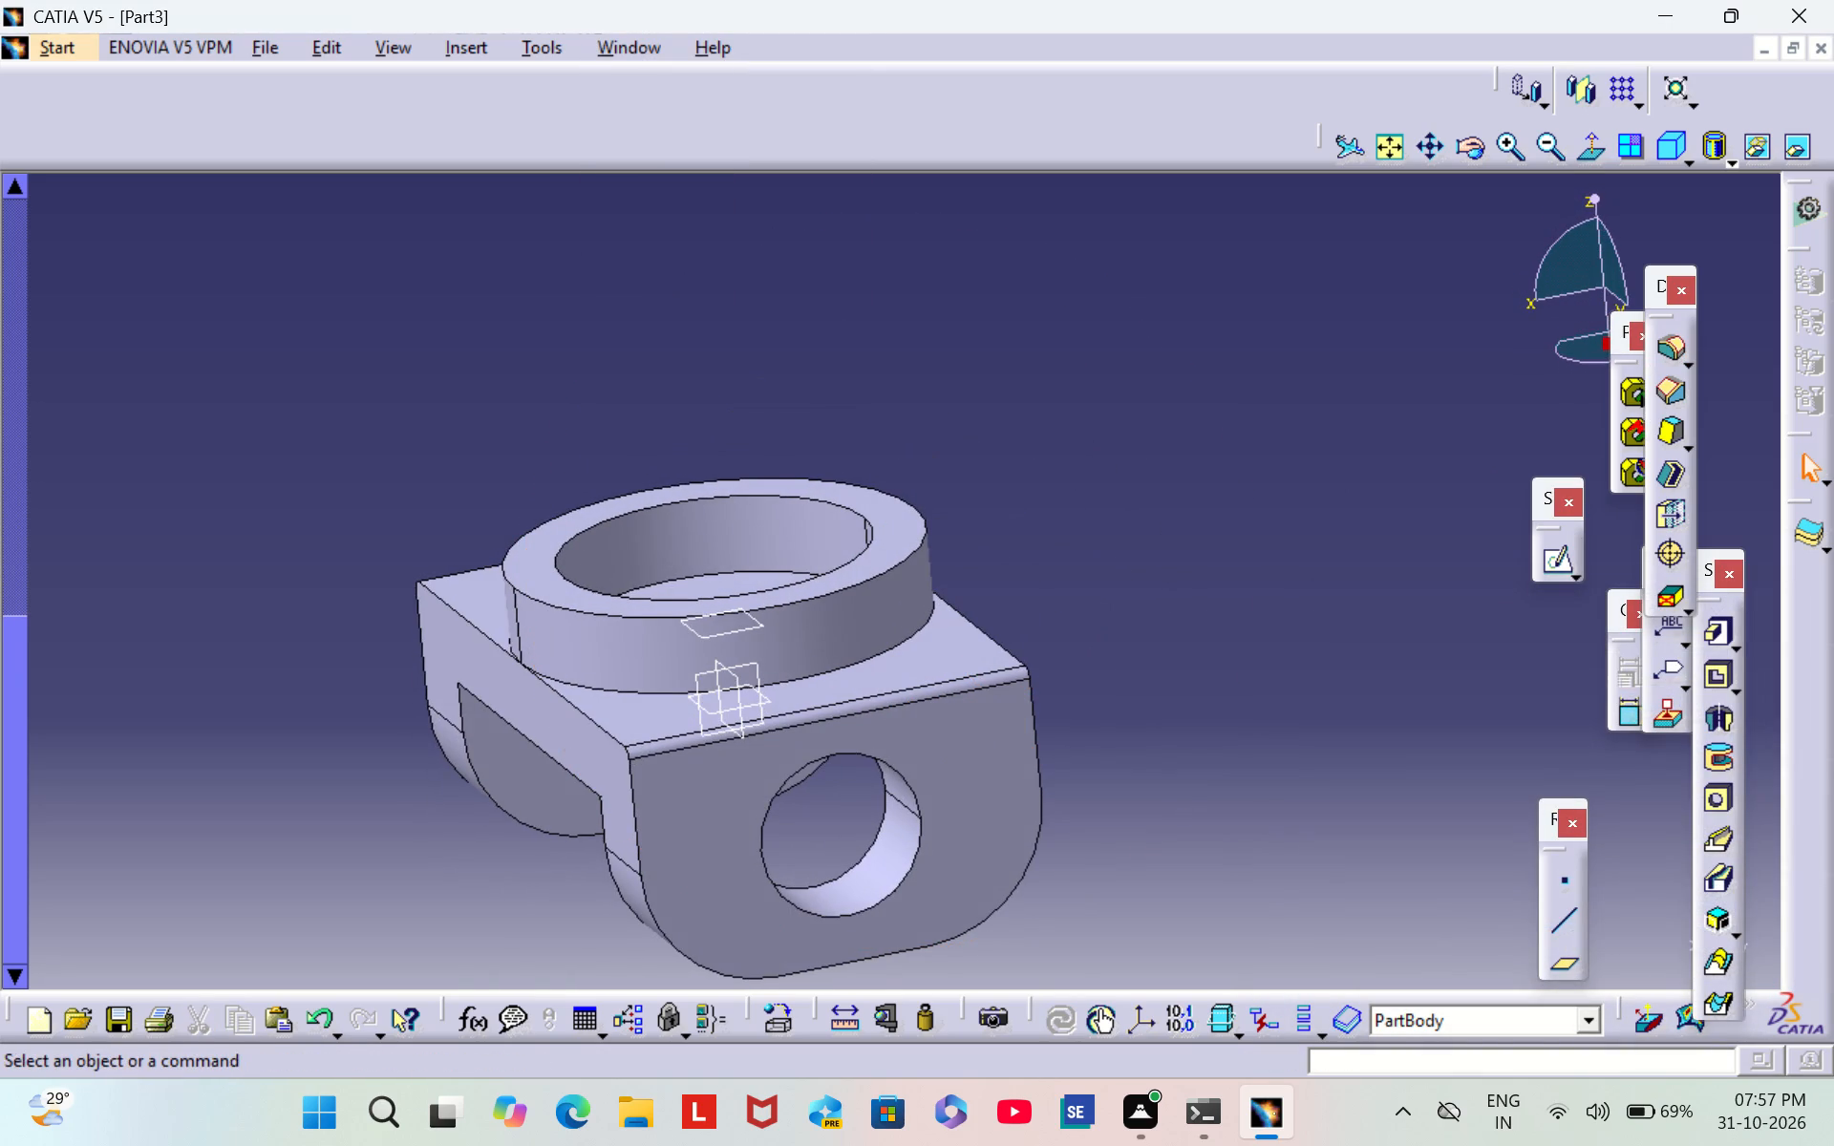
{"action": "middle_click_drag", "start_coordinate": [1205, 467], "coordinate": [973, 728]}
{"action": "right_click_drag", "start_coordinate": [1203, 485], "coordinate": [973, 726]}
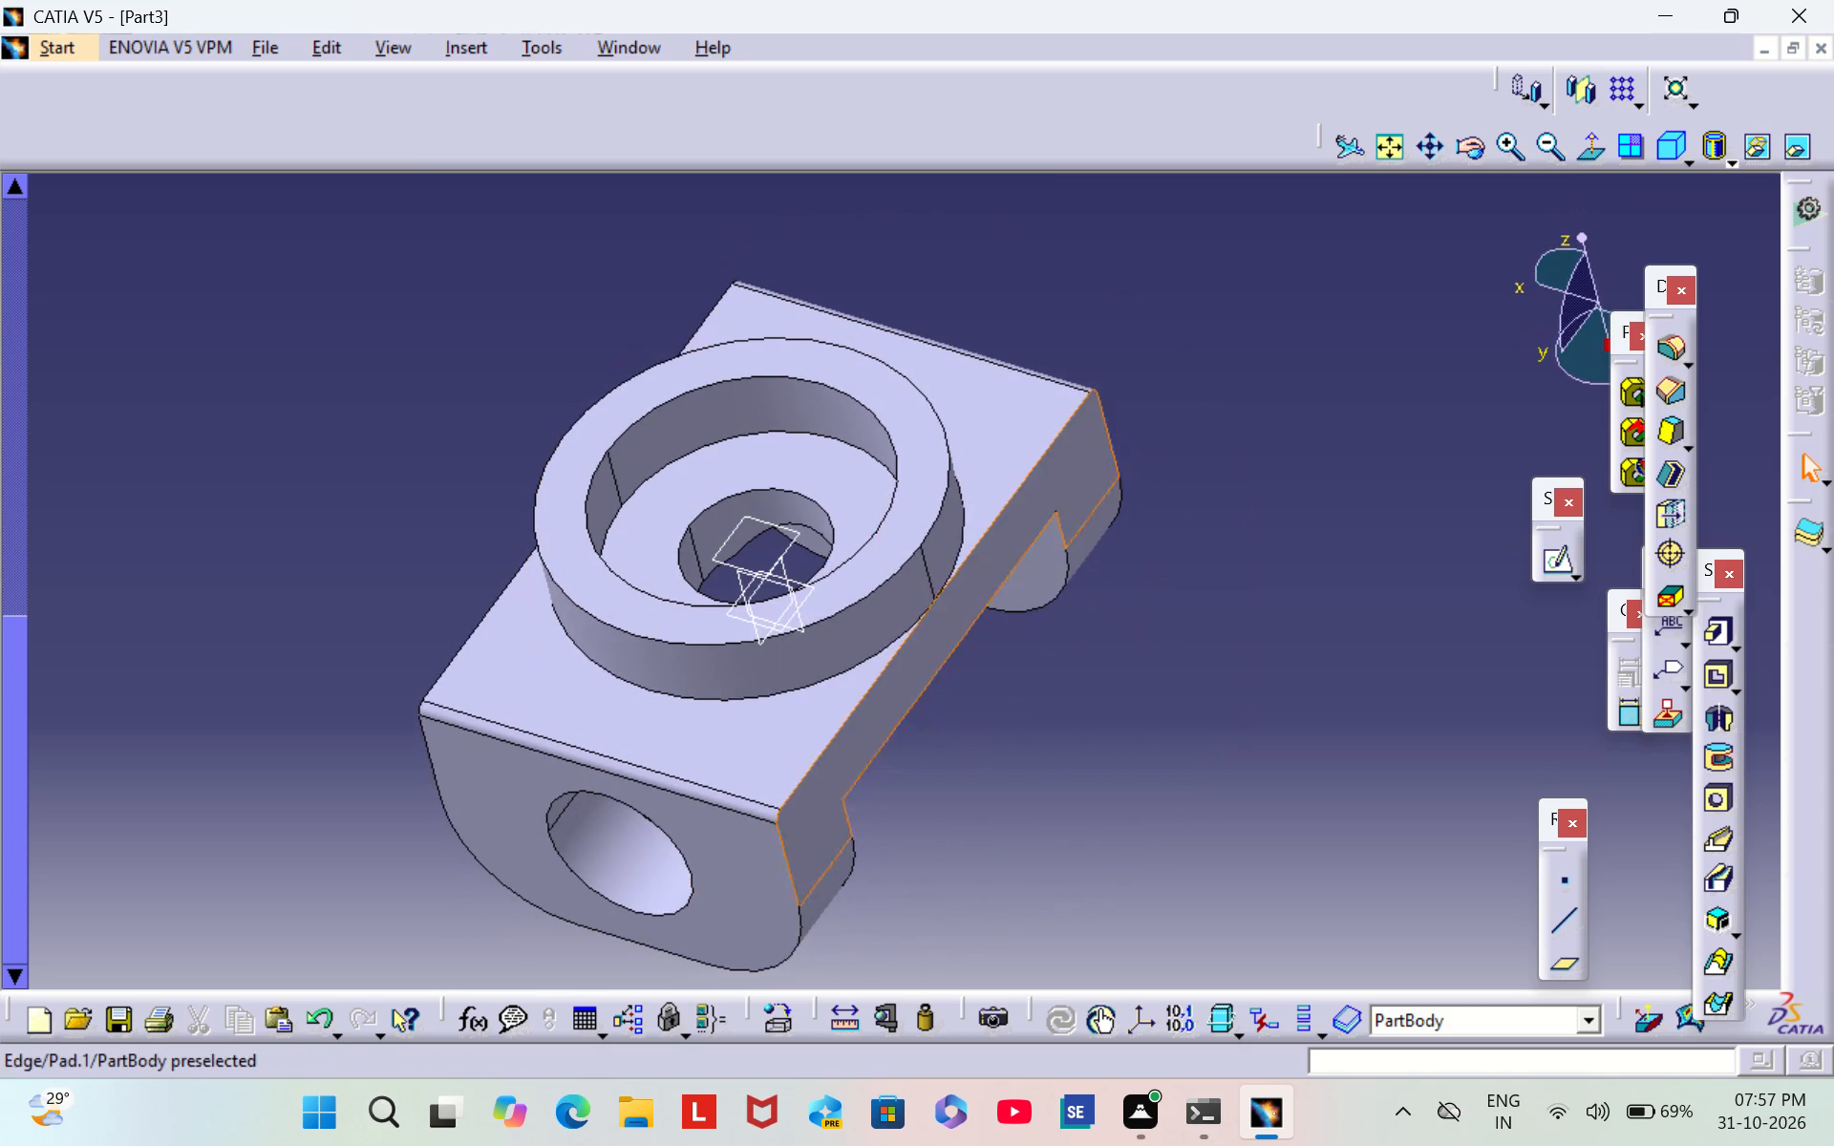
{"action": "right_click", "coordinate": [903, 559]}
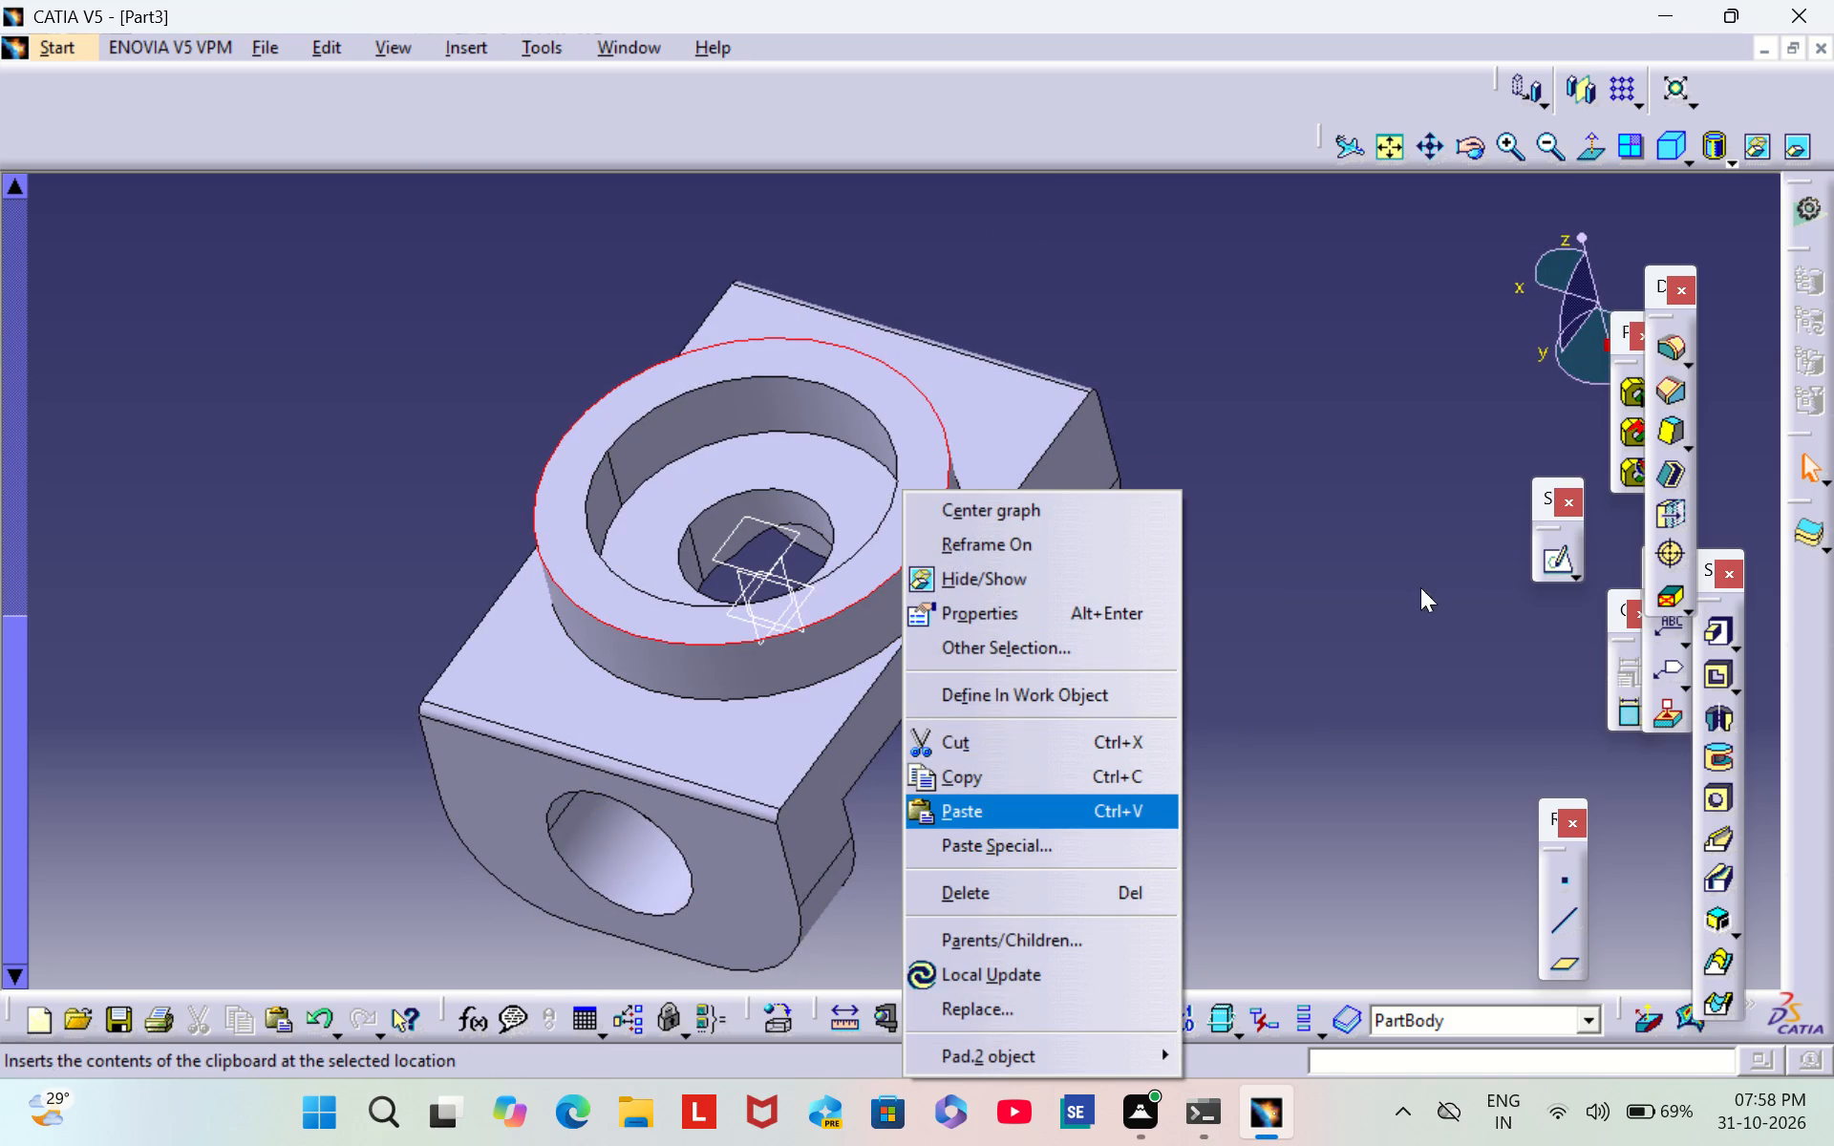
{"action": "left_click", "coordinate": [1674, 350]}
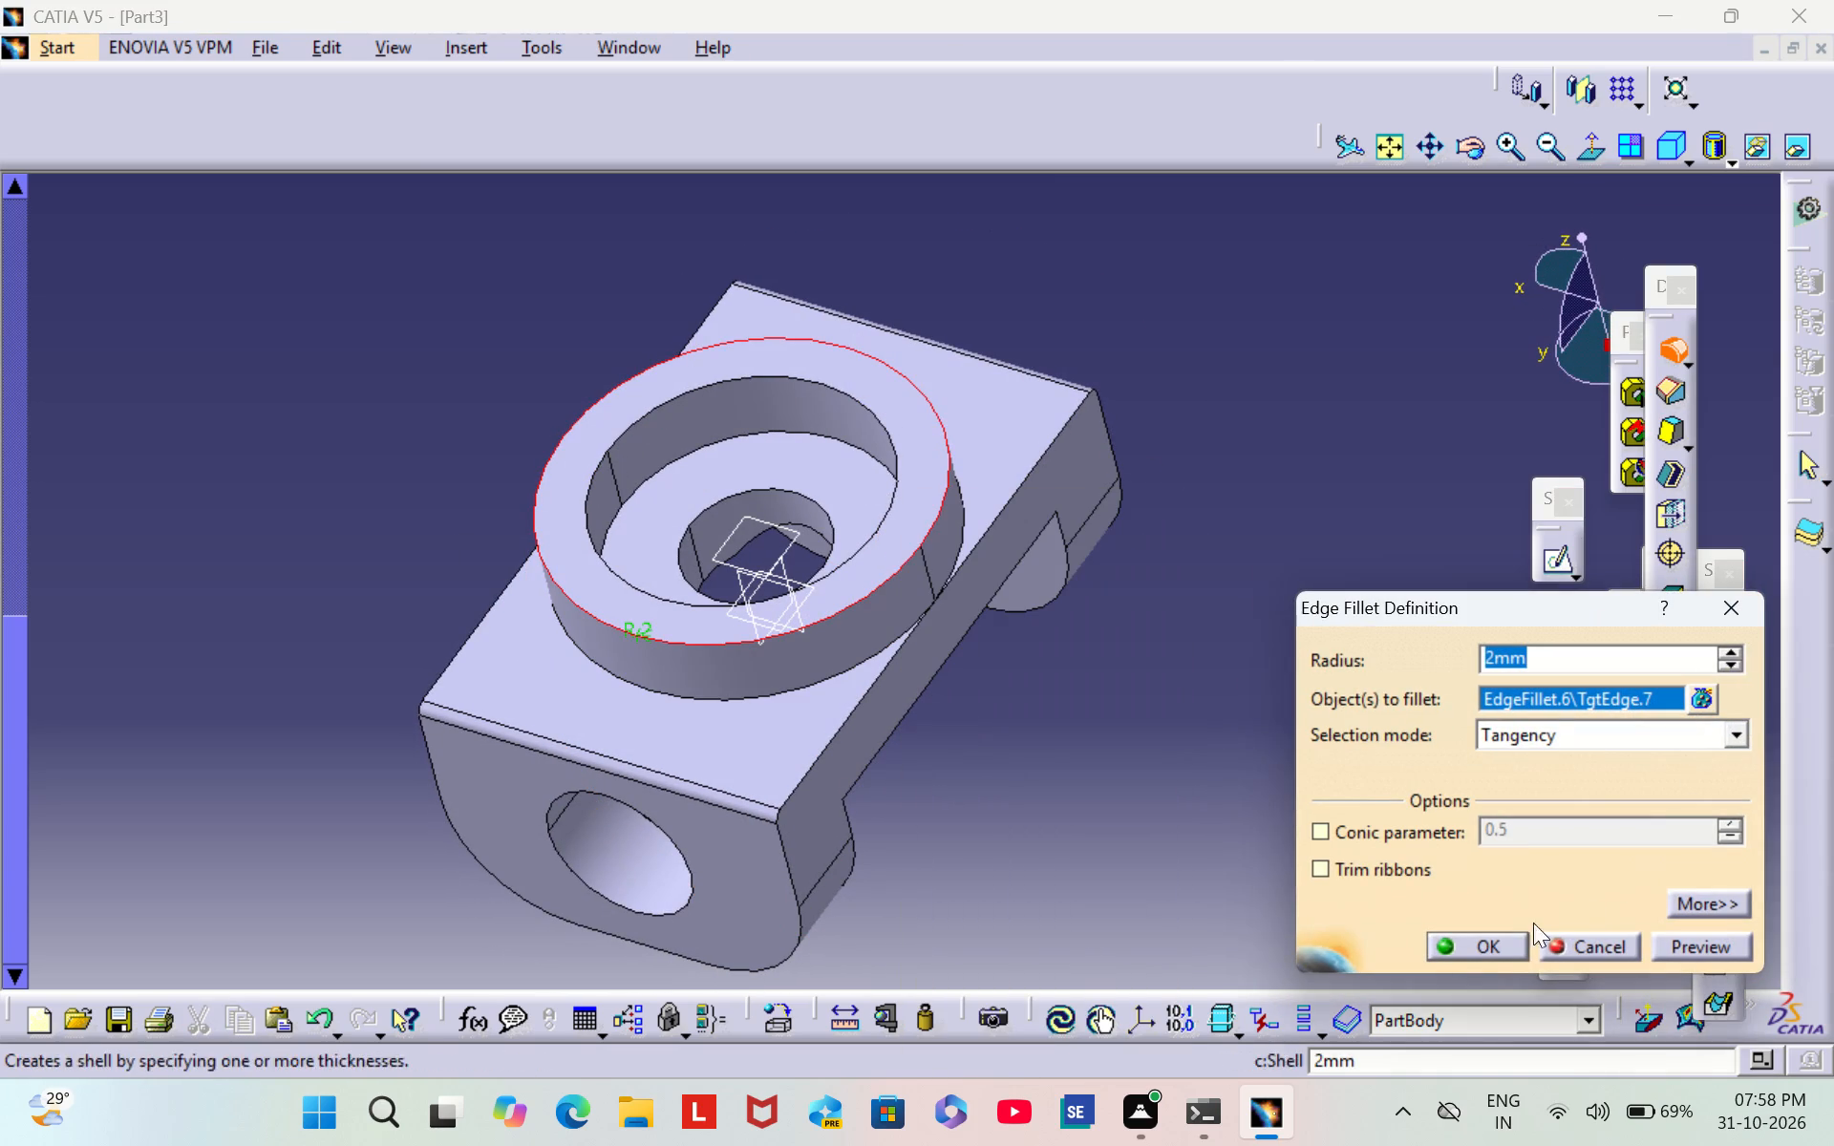
{"action": "left_click", "coordinate": [1486, 955]}
{"action": "left_click", "coordinate": [1370, 579]}
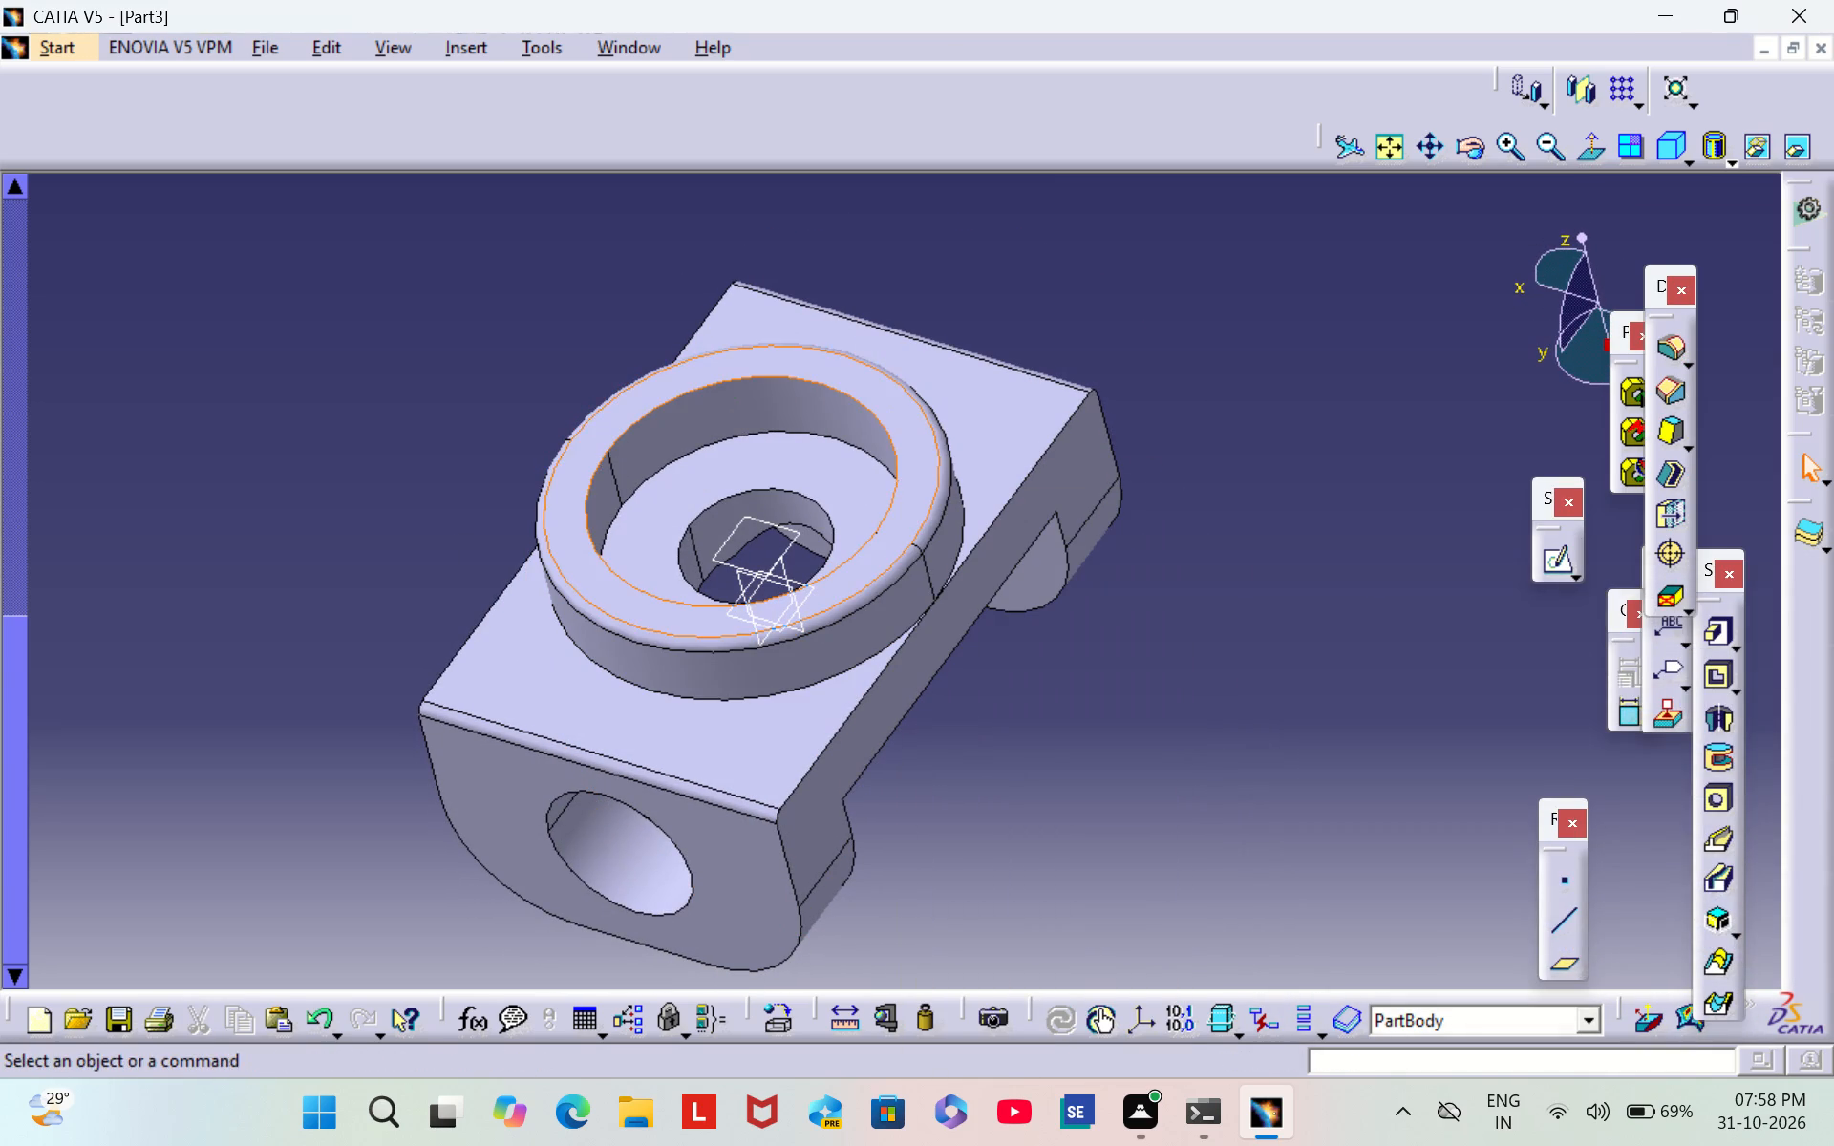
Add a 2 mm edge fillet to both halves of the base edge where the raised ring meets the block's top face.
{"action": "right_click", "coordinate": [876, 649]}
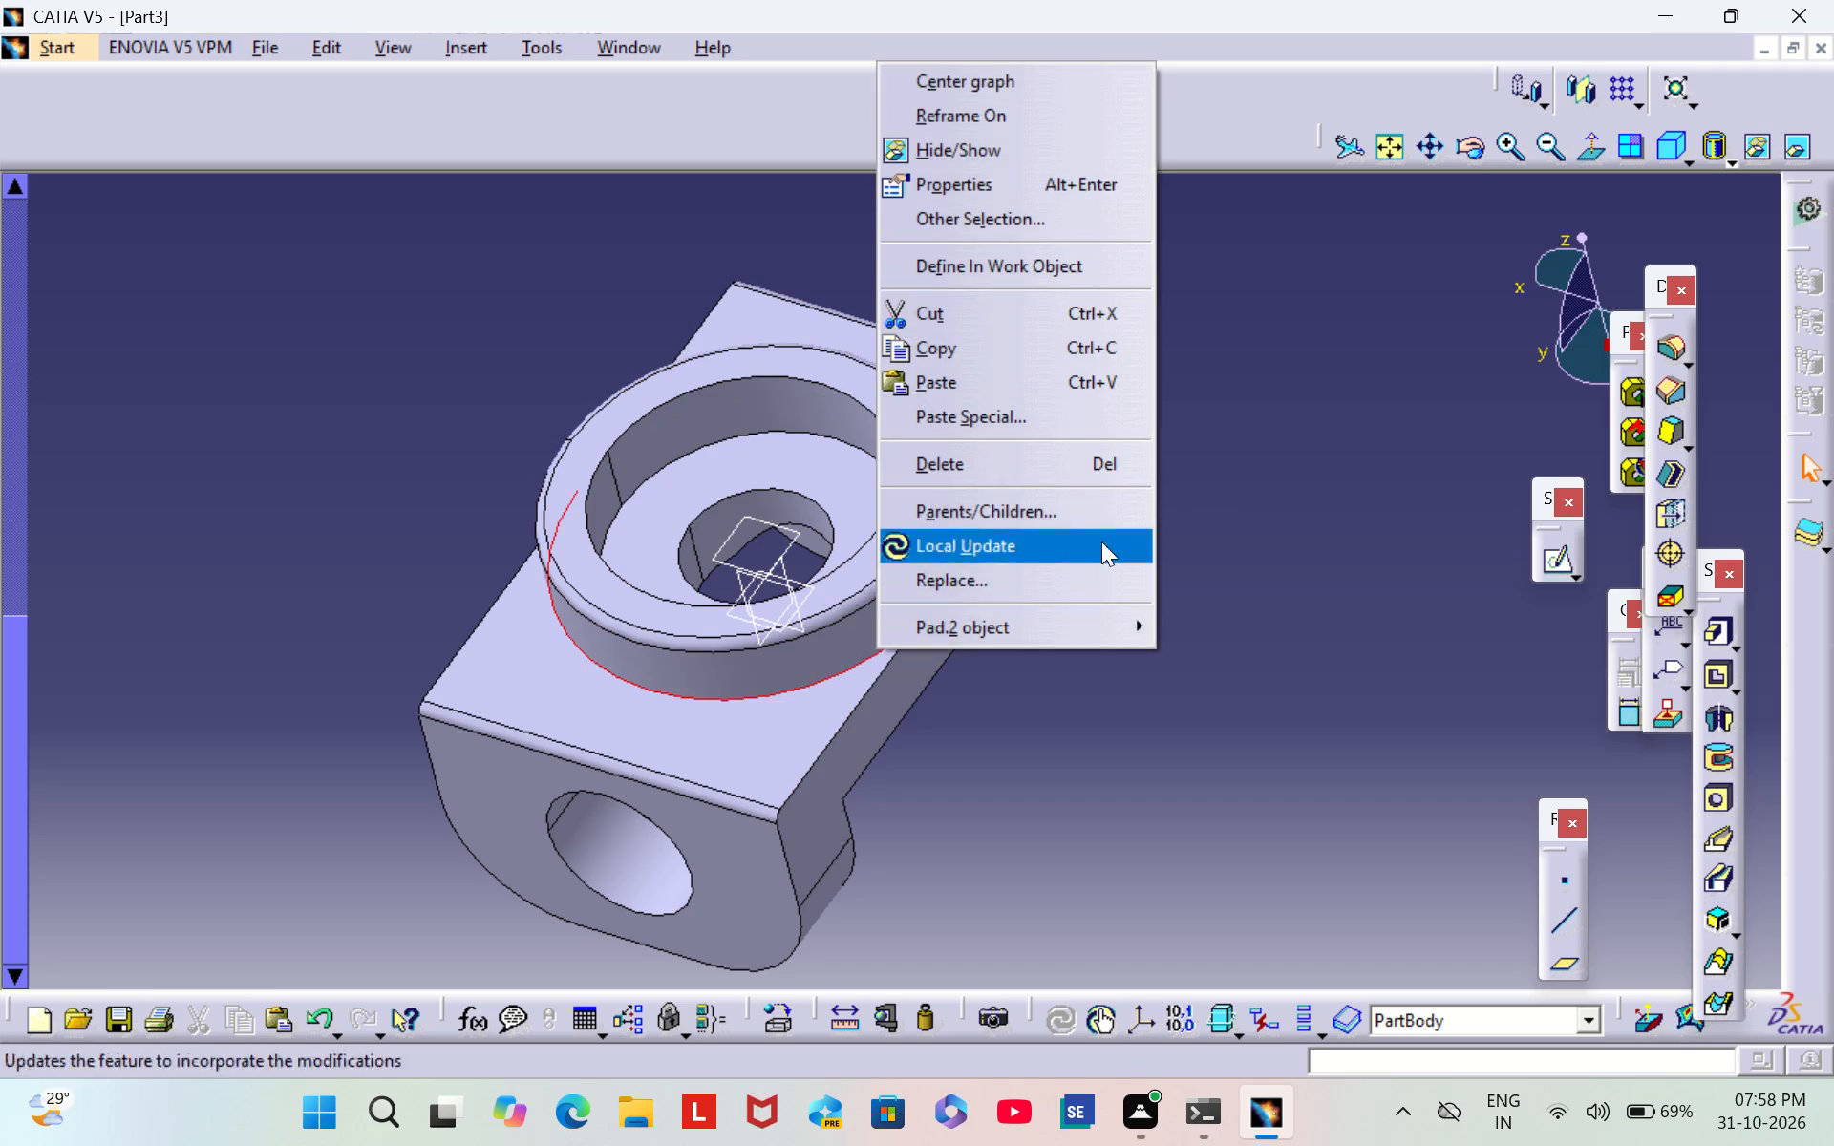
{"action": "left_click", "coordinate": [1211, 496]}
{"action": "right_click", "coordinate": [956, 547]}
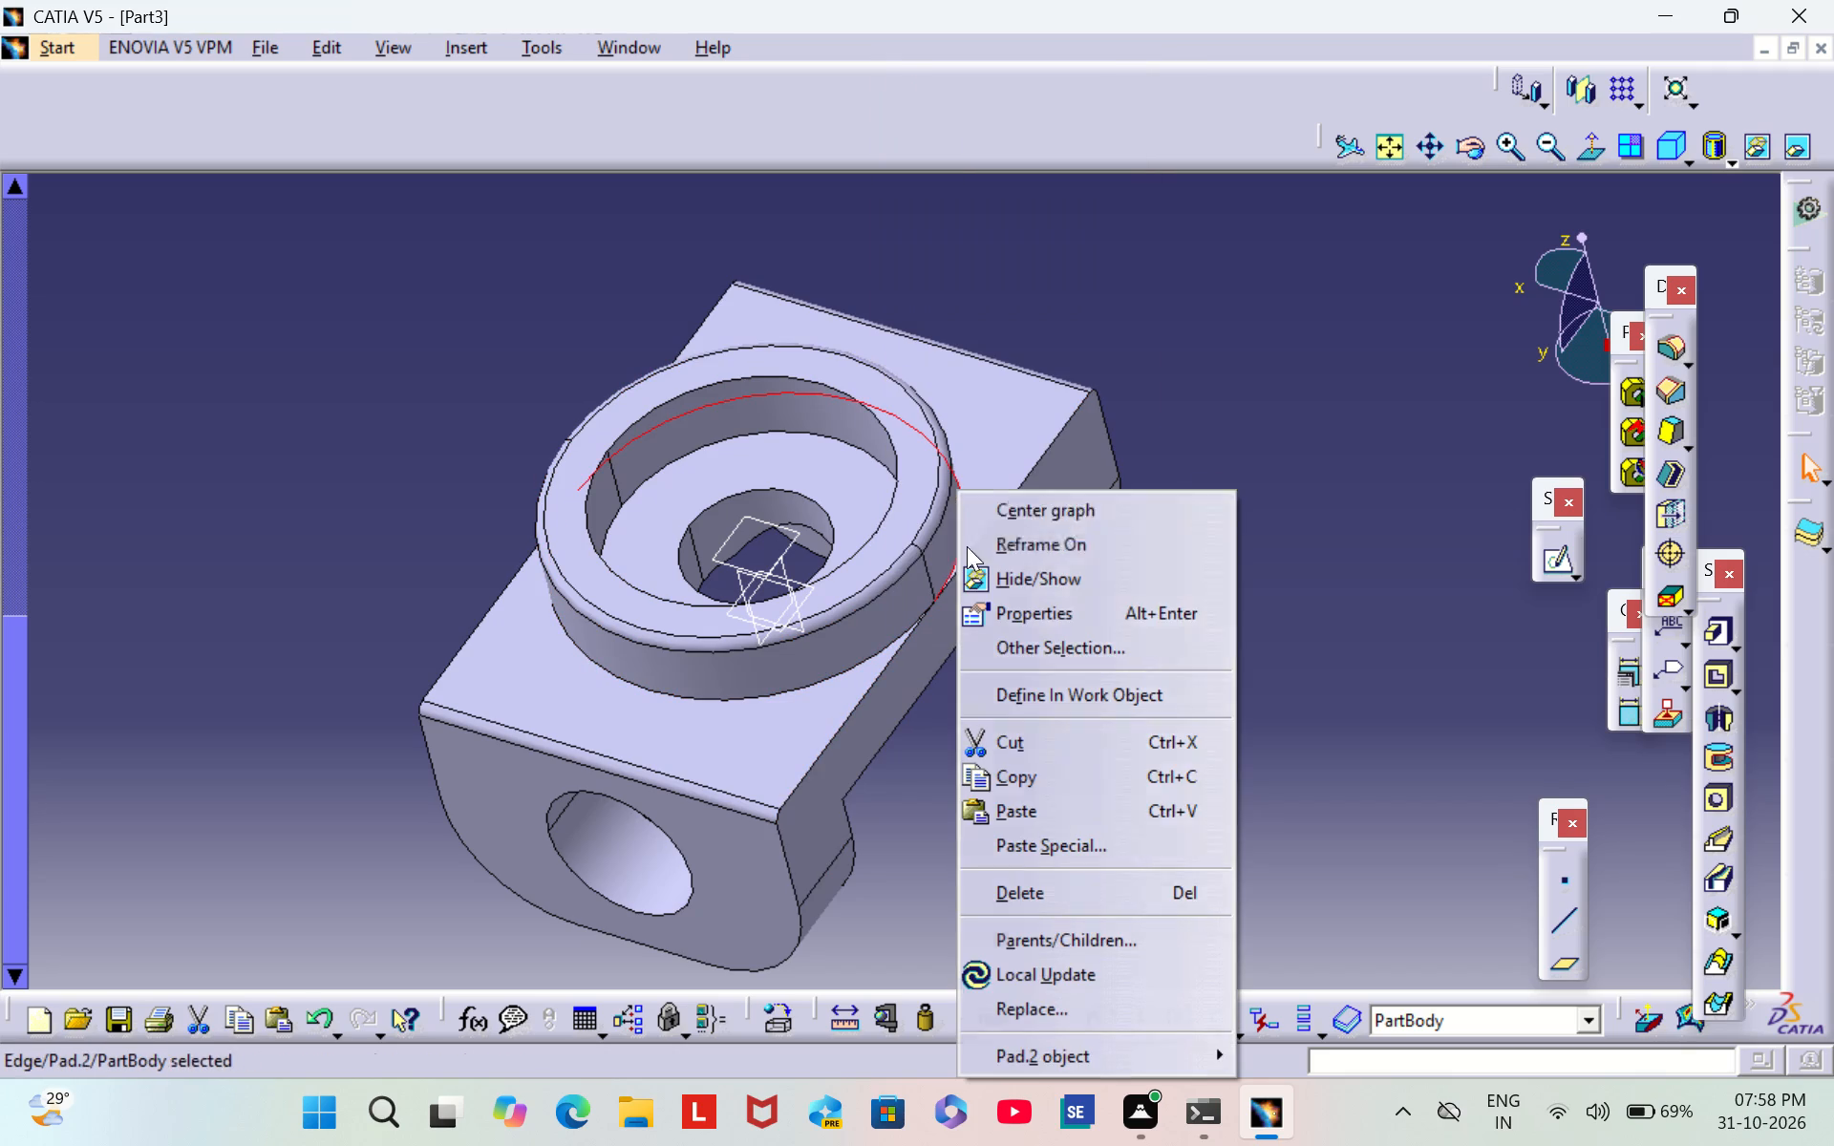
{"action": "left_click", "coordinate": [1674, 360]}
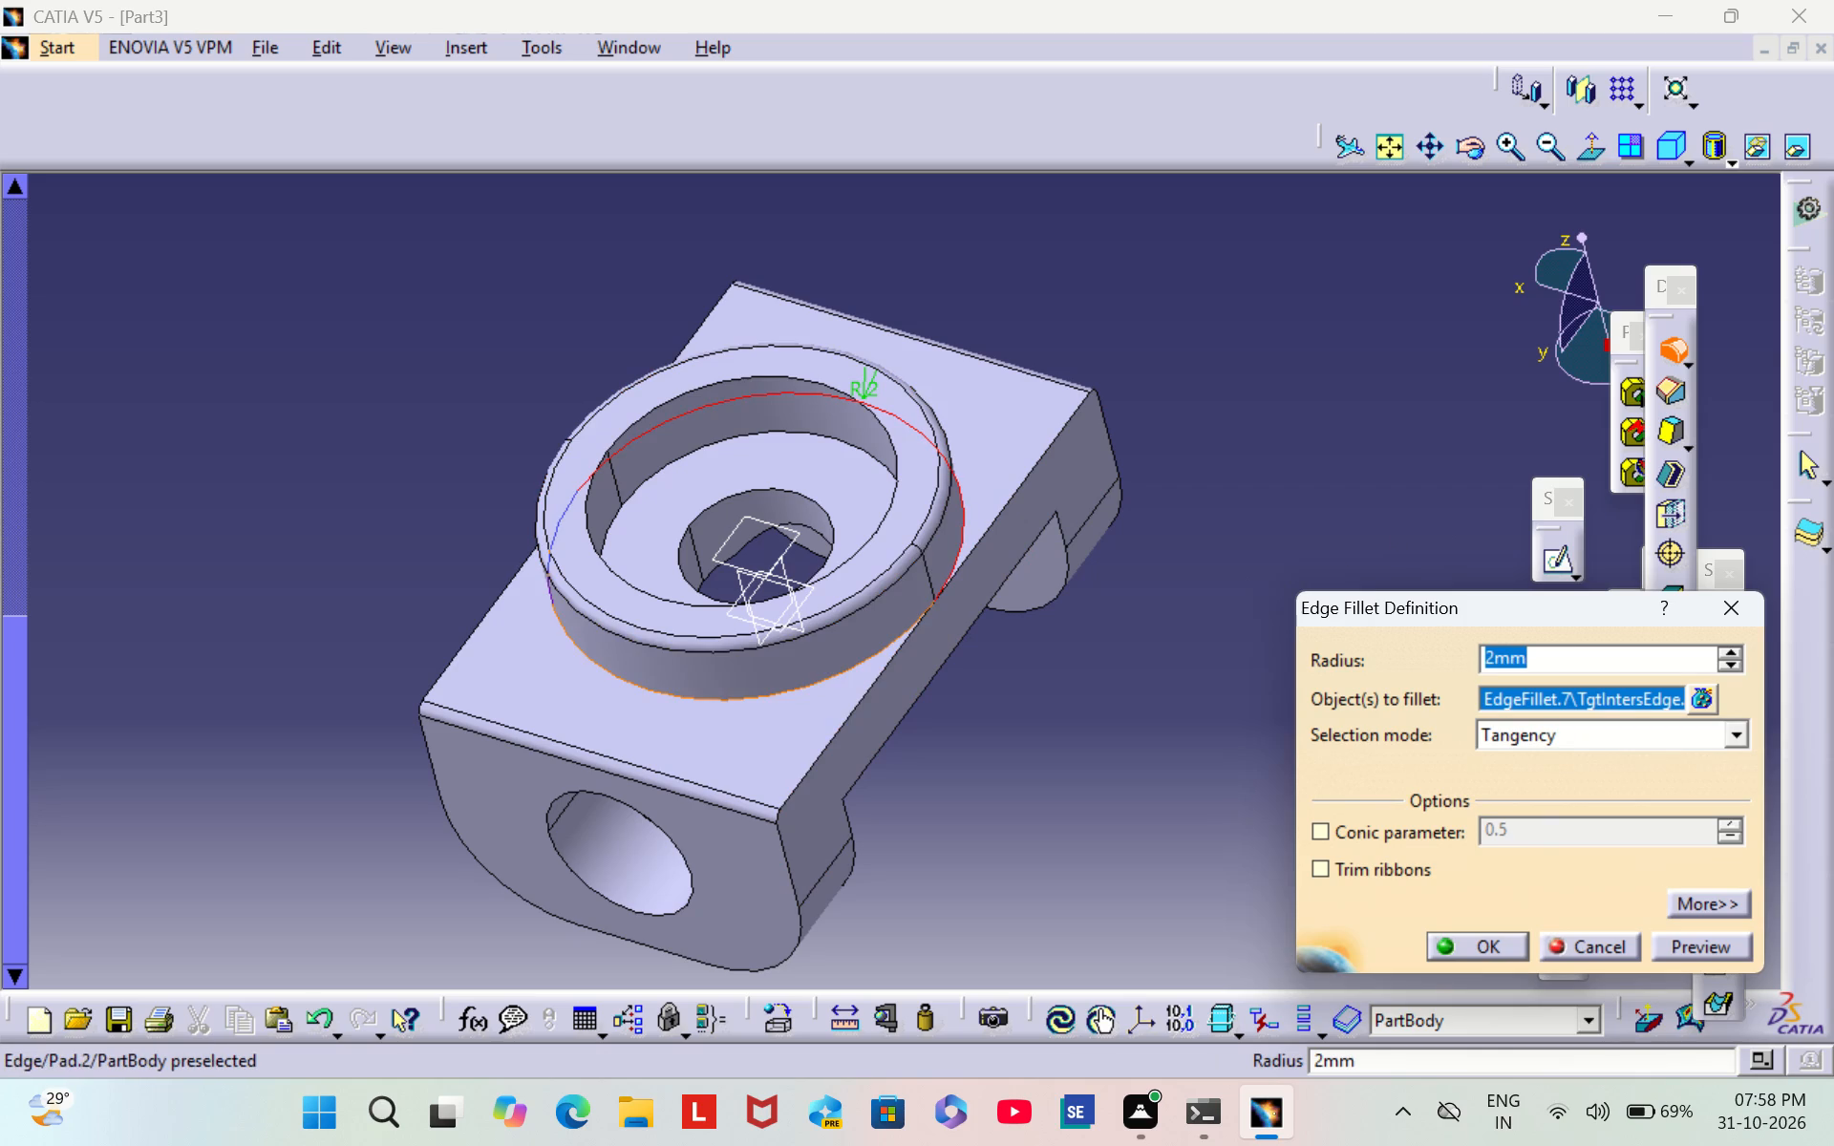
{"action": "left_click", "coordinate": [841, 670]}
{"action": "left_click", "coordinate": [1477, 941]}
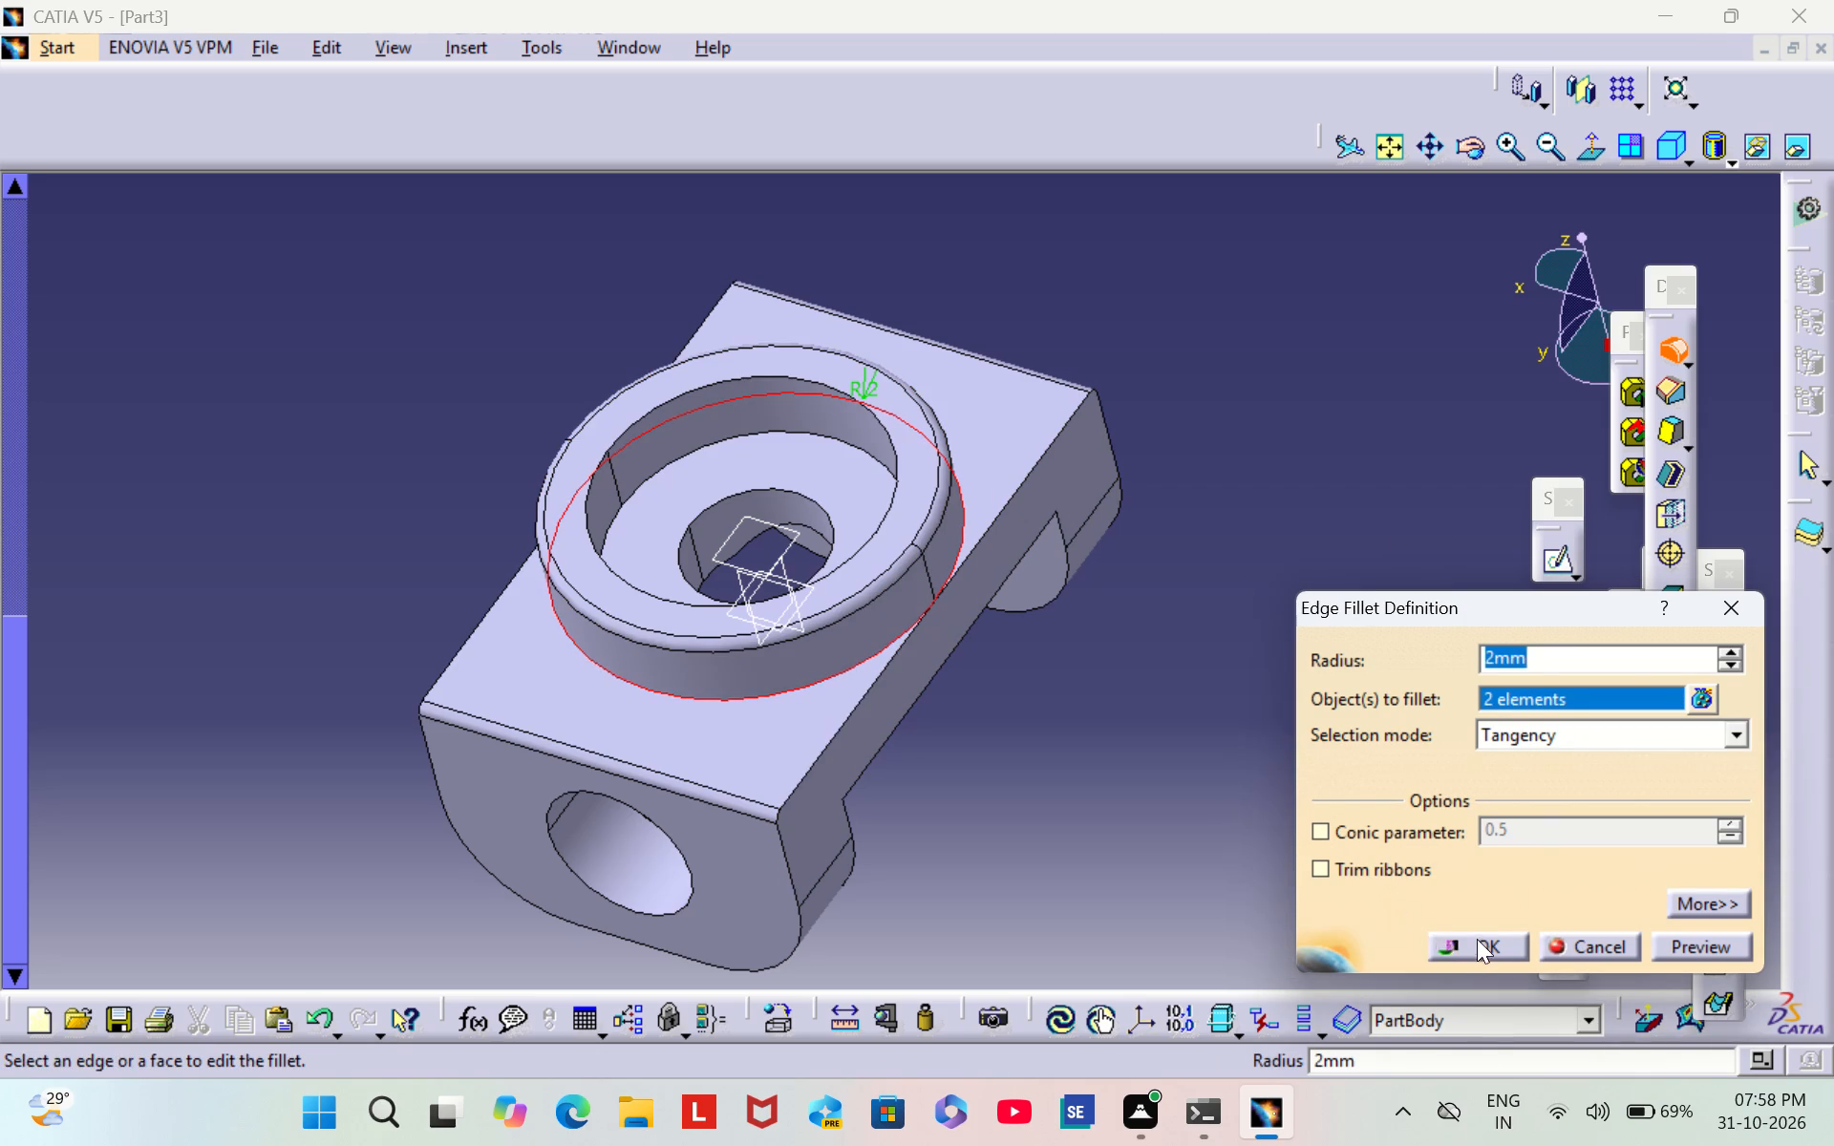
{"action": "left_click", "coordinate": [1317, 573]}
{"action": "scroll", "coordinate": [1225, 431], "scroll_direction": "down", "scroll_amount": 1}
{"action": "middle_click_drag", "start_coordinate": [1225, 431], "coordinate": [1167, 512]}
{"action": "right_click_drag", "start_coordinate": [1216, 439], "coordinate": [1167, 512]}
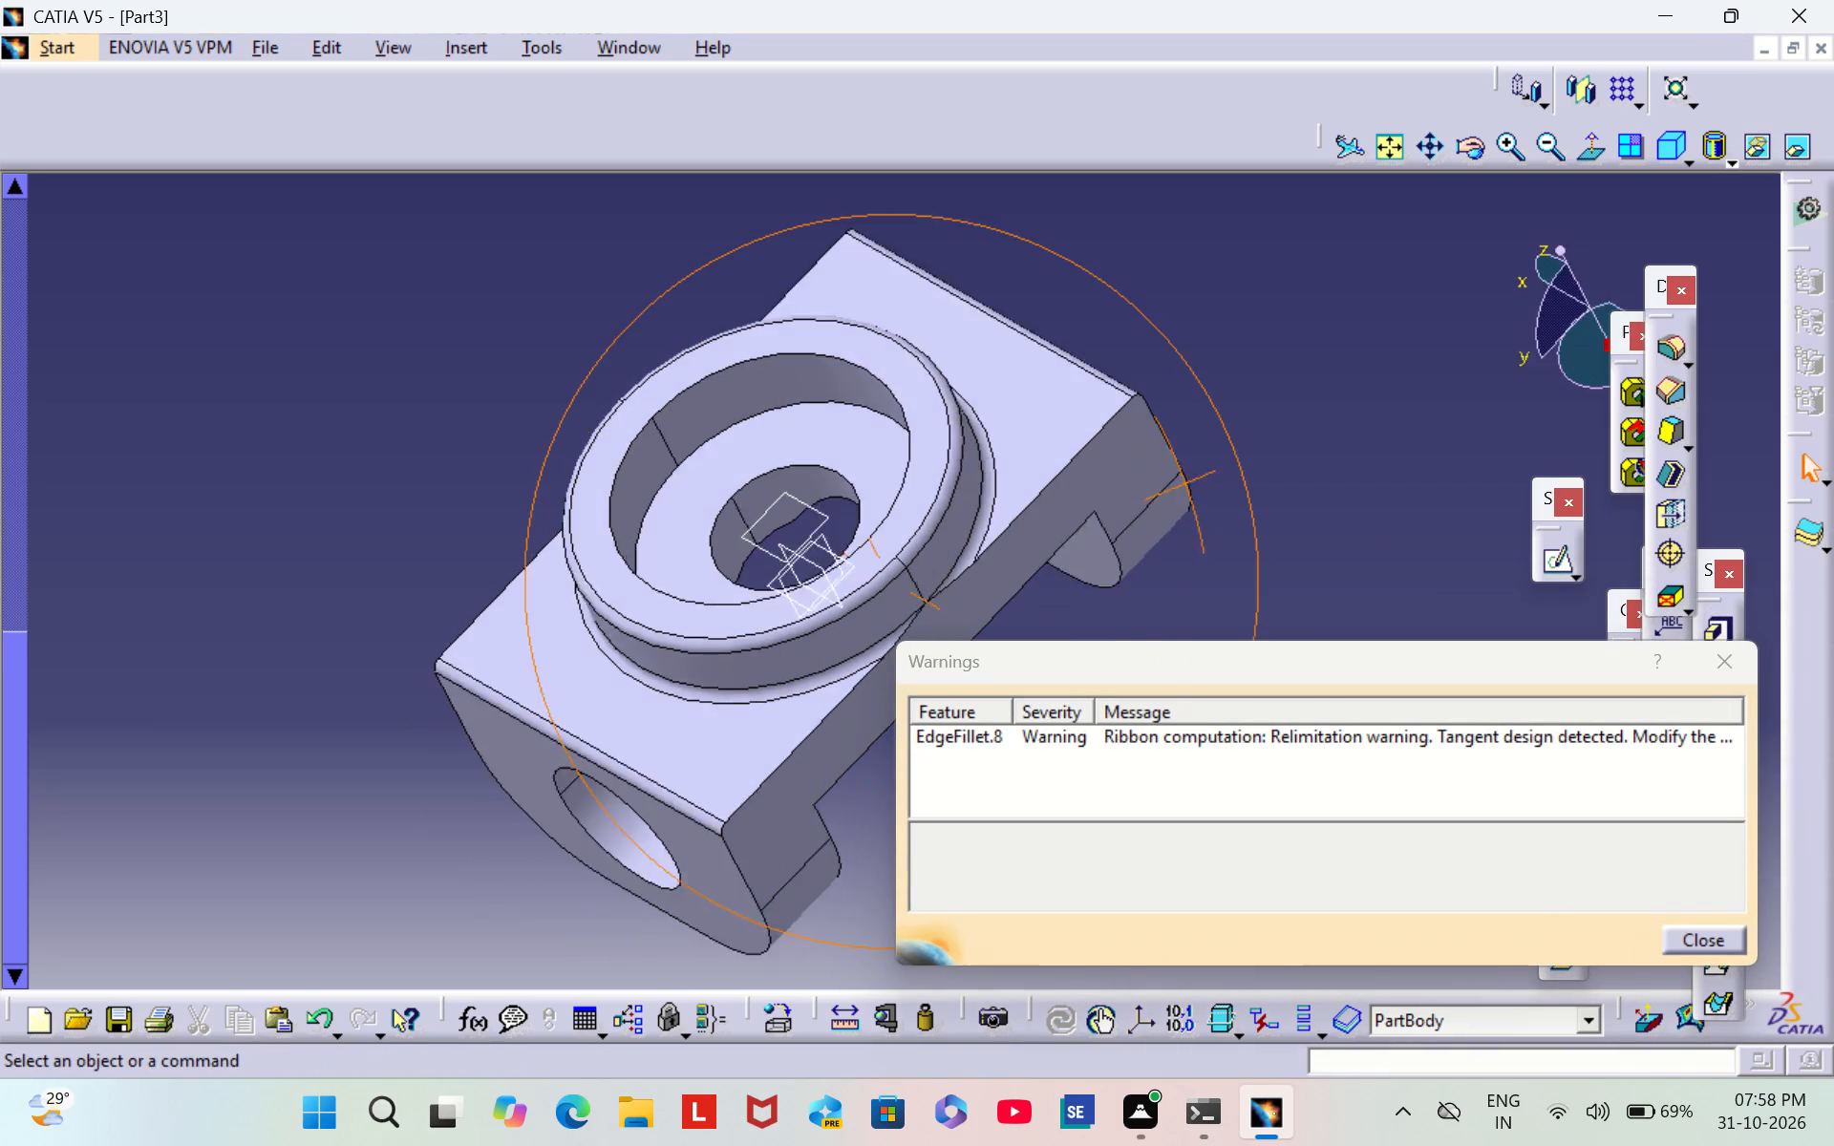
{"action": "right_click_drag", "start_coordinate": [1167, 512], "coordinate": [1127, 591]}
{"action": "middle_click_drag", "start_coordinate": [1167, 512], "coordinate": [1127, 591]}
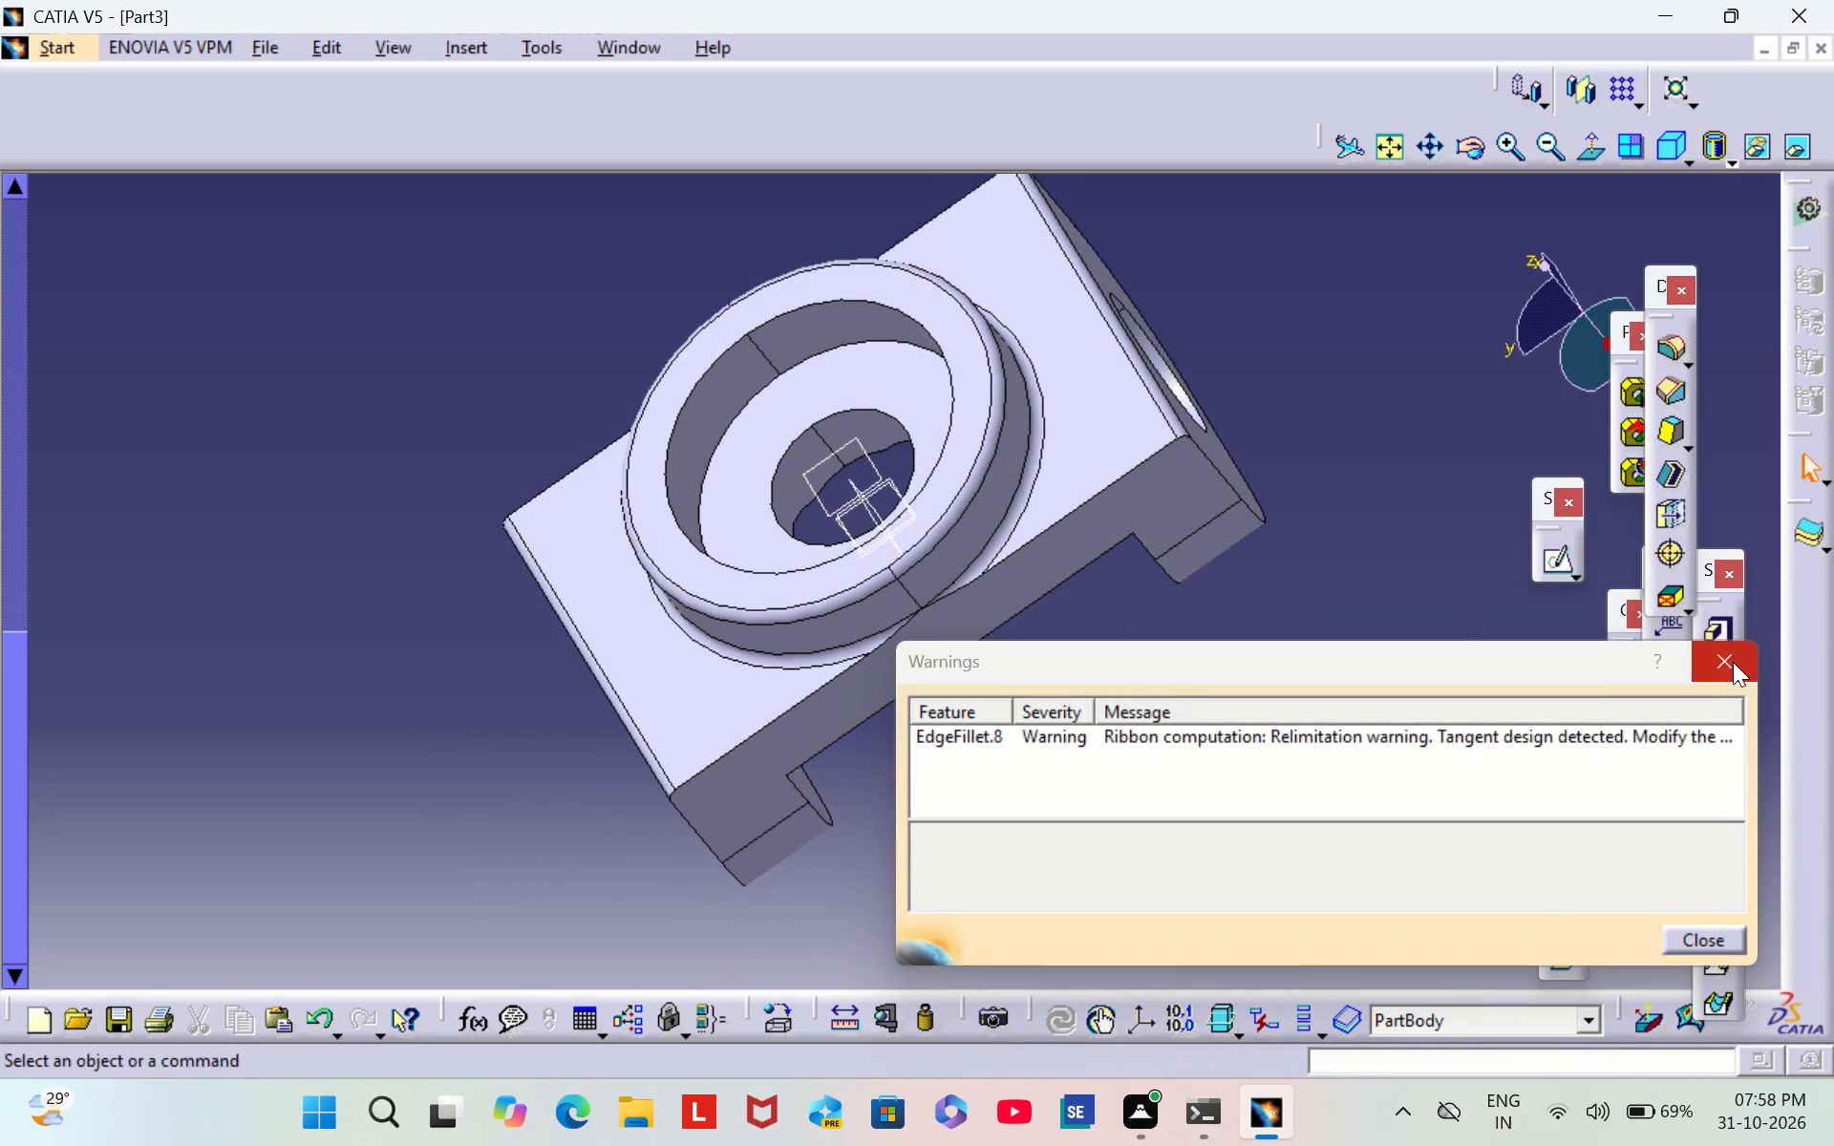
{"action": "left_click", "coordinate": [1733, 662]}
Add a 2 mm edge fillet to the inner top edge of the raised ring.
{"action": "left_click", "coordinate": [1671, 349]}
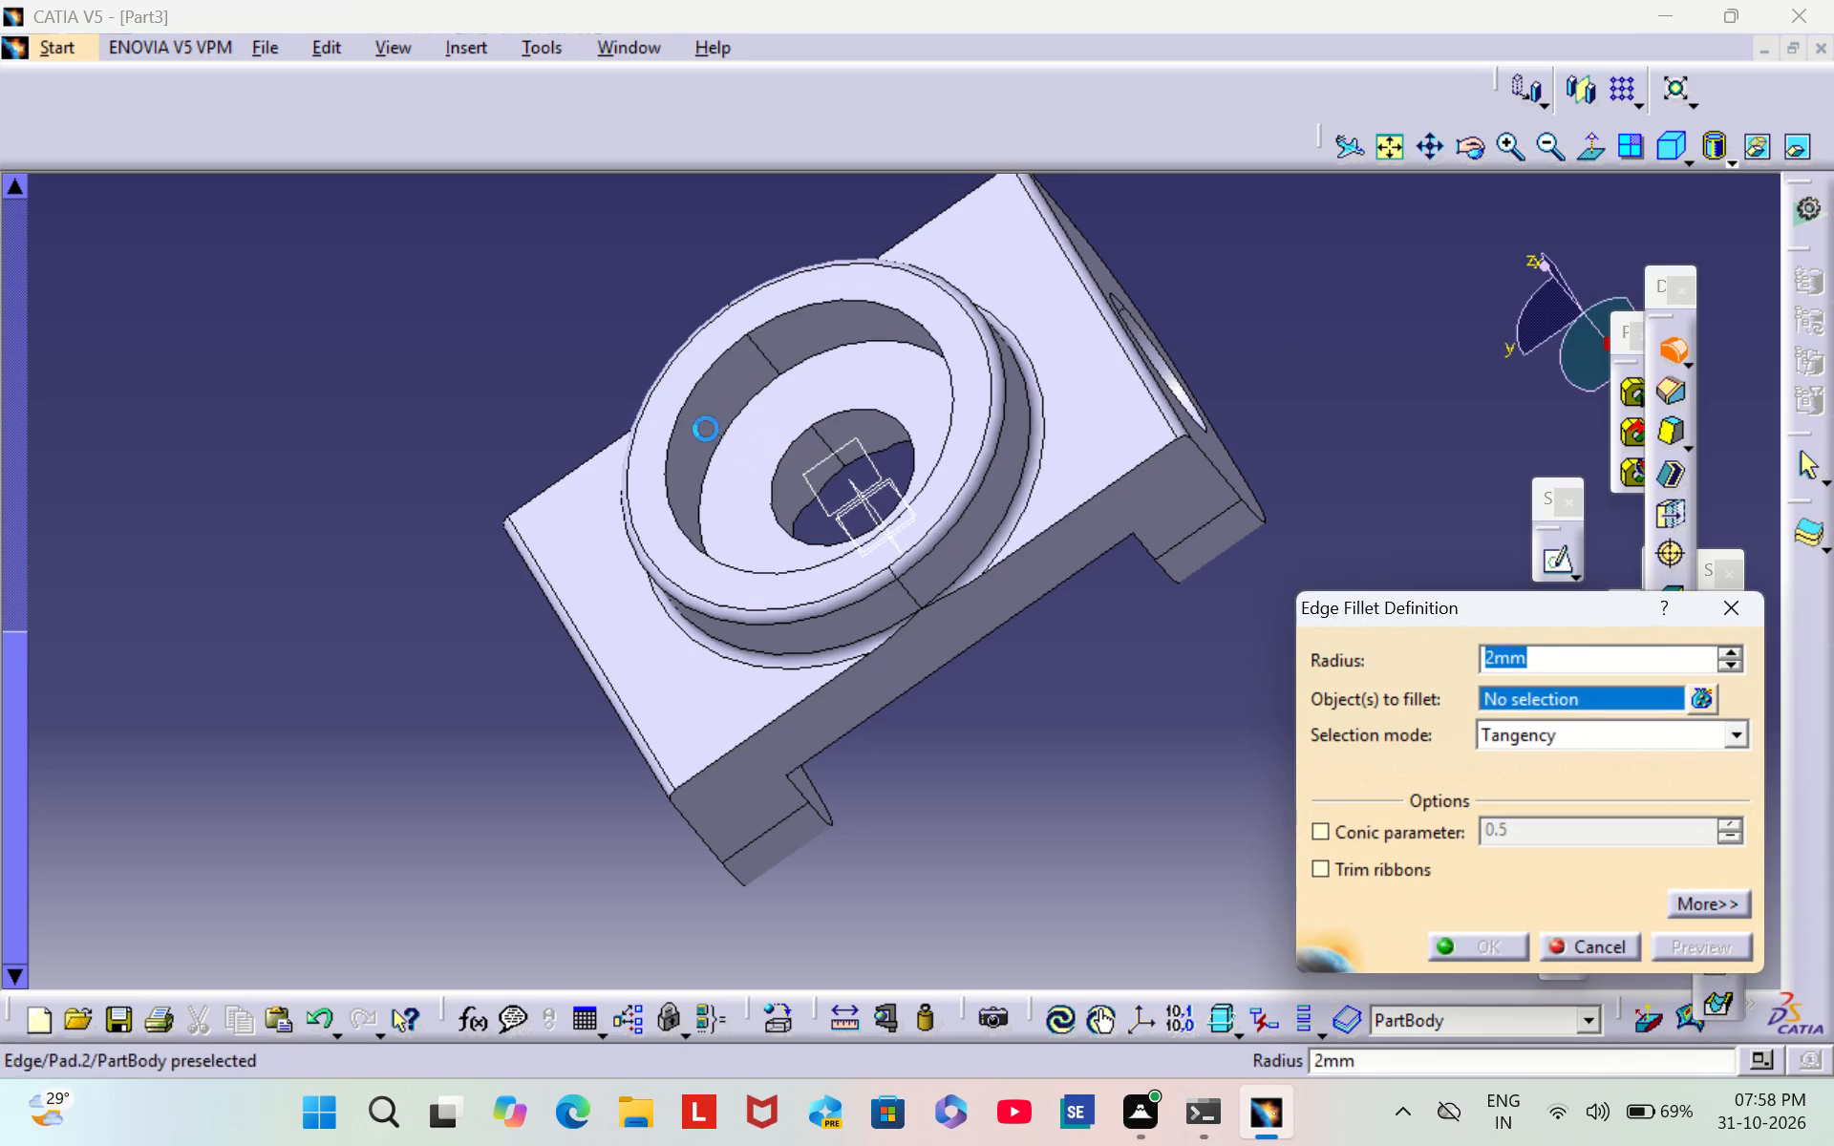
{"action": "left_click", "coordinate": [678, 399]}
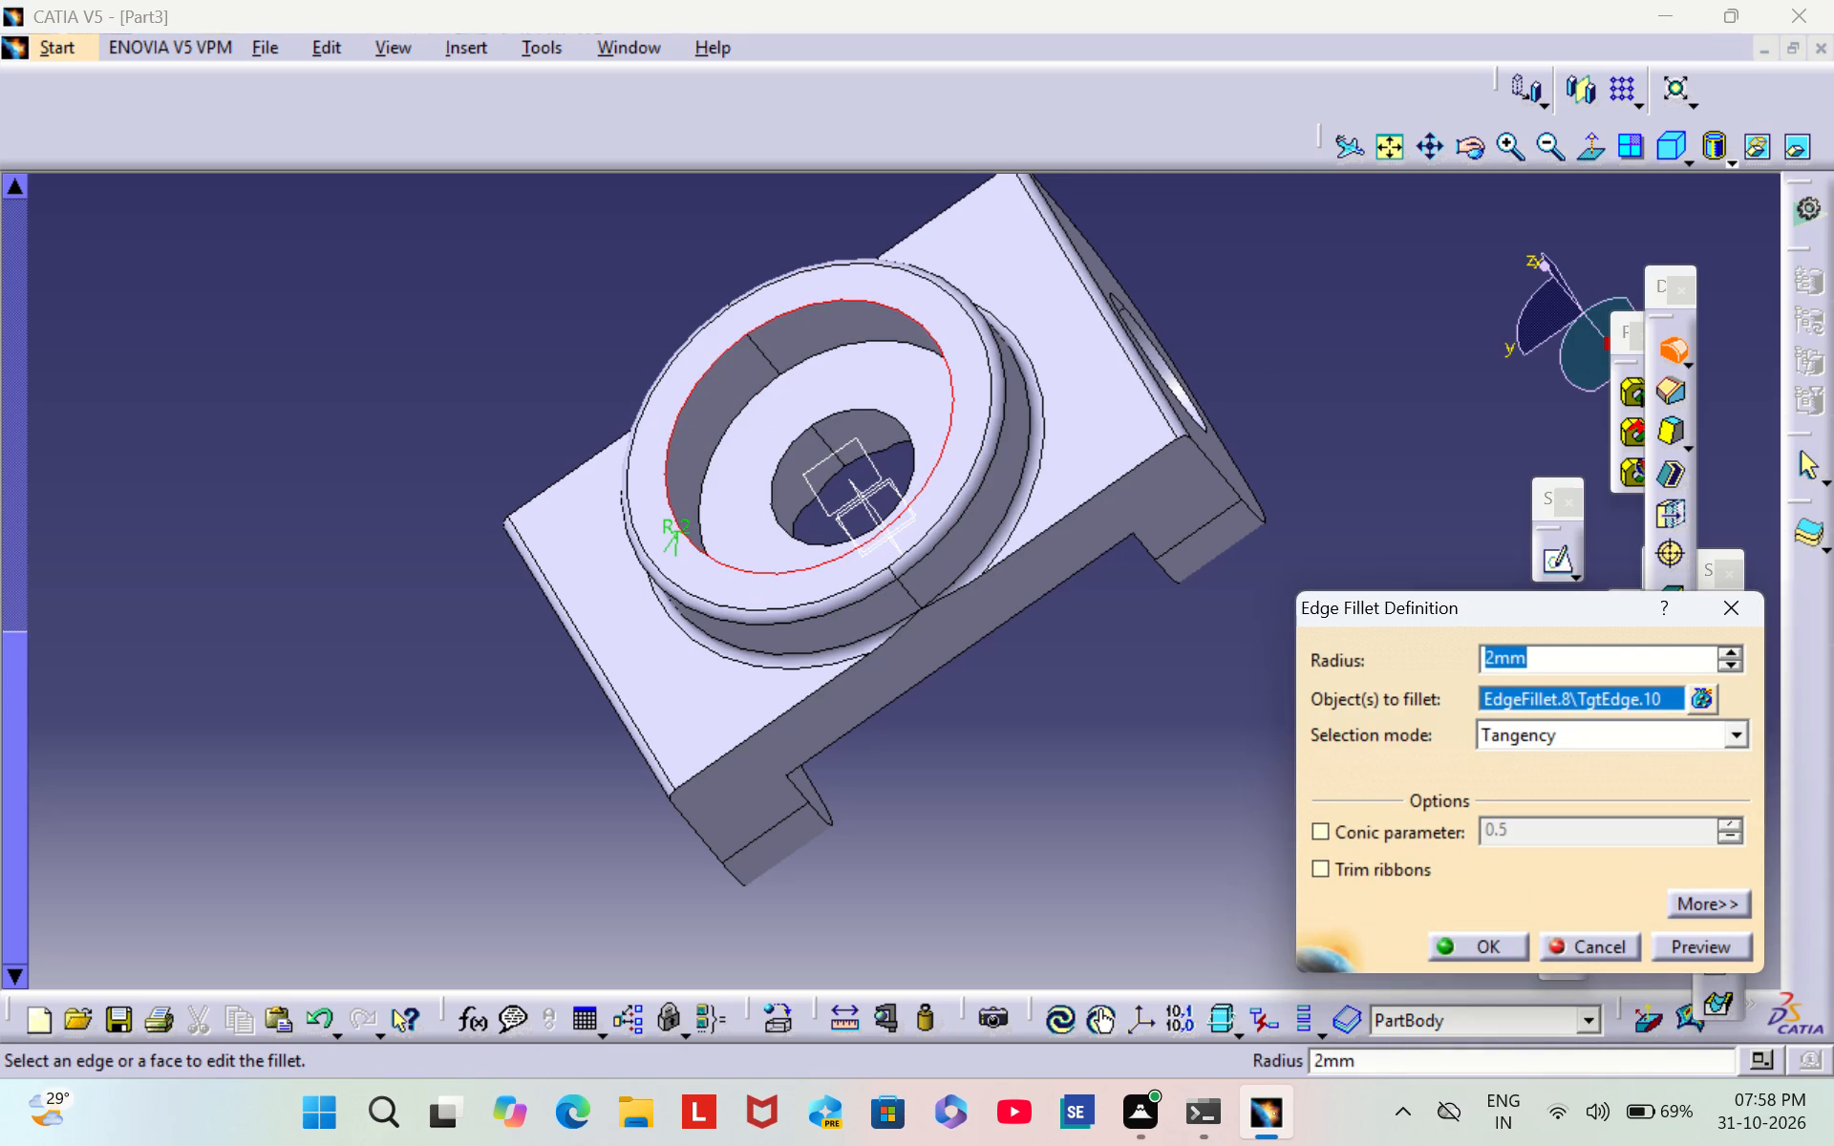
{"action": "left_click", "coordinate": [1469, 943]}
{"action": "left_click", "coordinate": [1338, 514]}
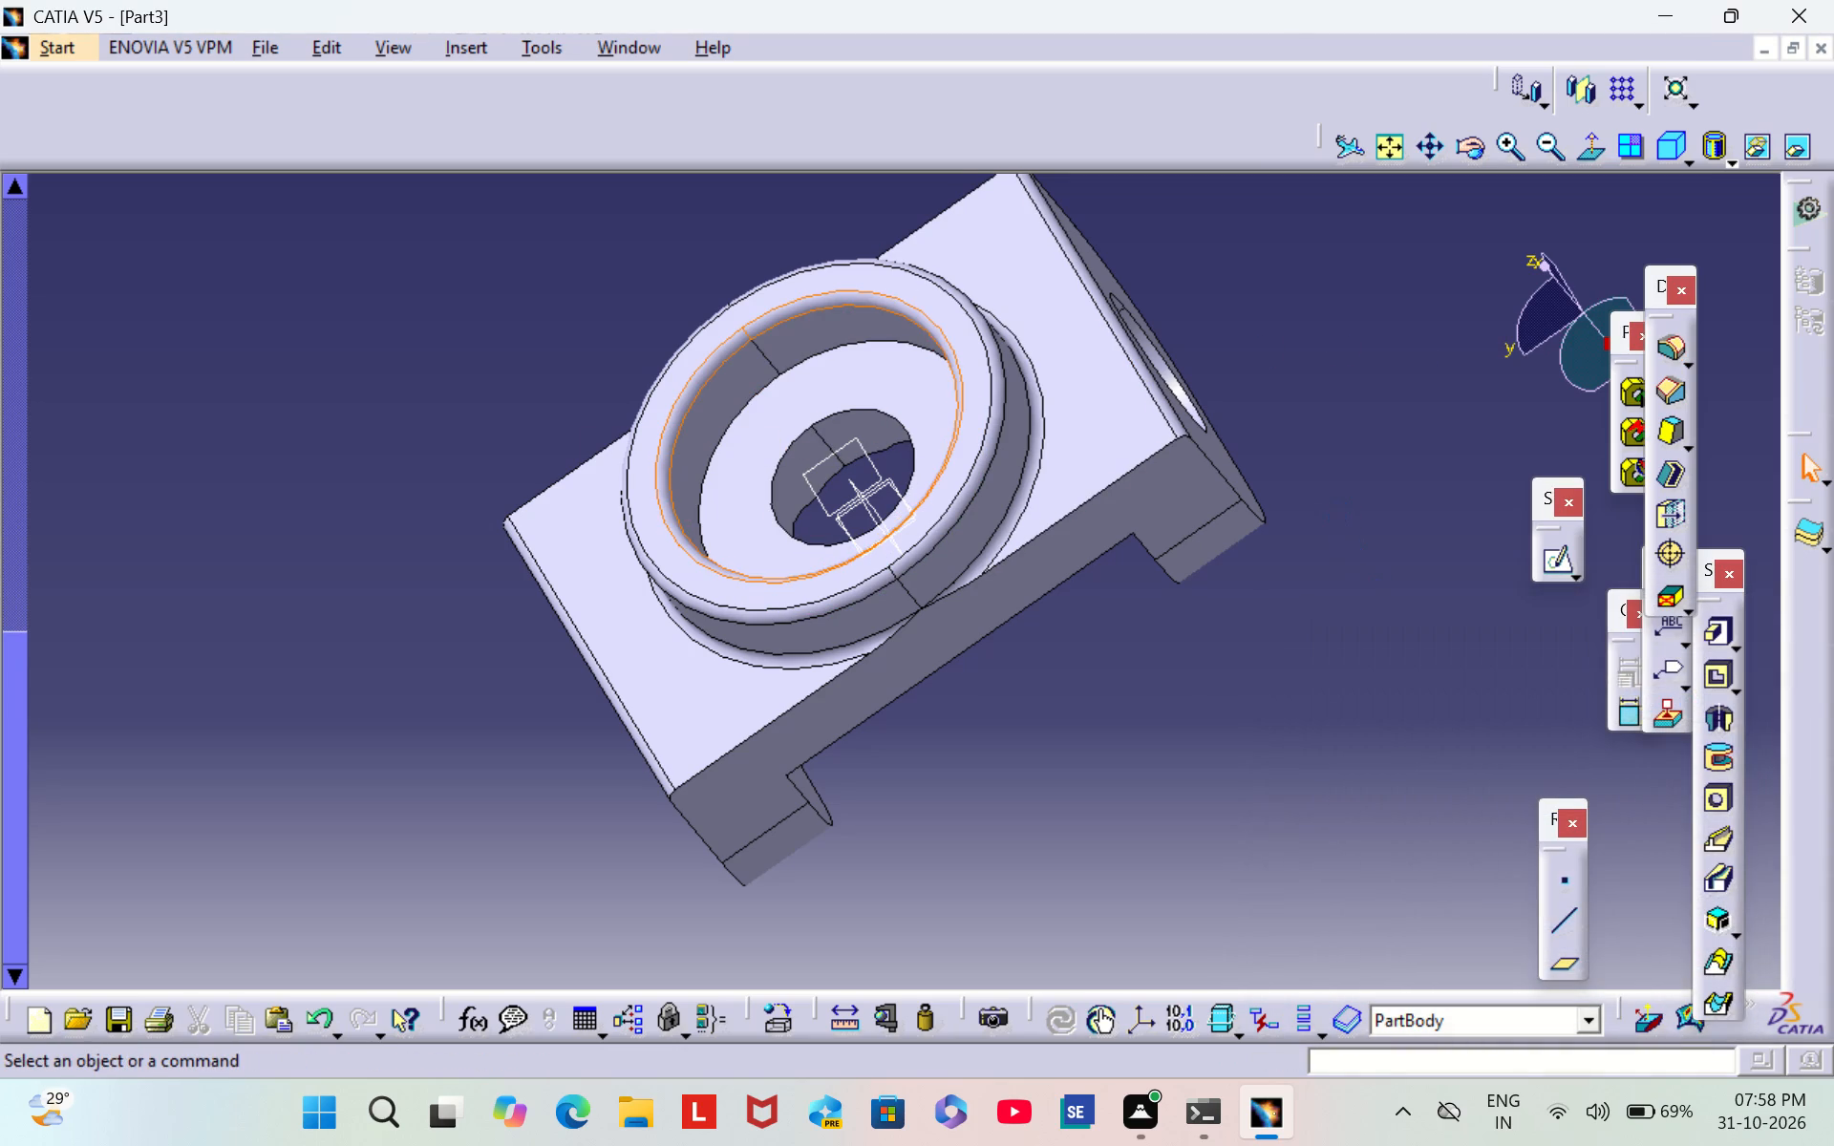
Undo the fillets on the raised ring's inner top edge, base edge and outer top edge.
{"action": "middle_click_drag", "start_coordinate": [1087, 698], "coordinate": [1228, 573]}
{"action": "scroll", "coordinate": [1087, 698], "scroll_direction": "down", "scroll_amount": 1}
{"action": "right_click_drag", "start_coordinate": [1073, 690], "coordinate": [1225, 571]}
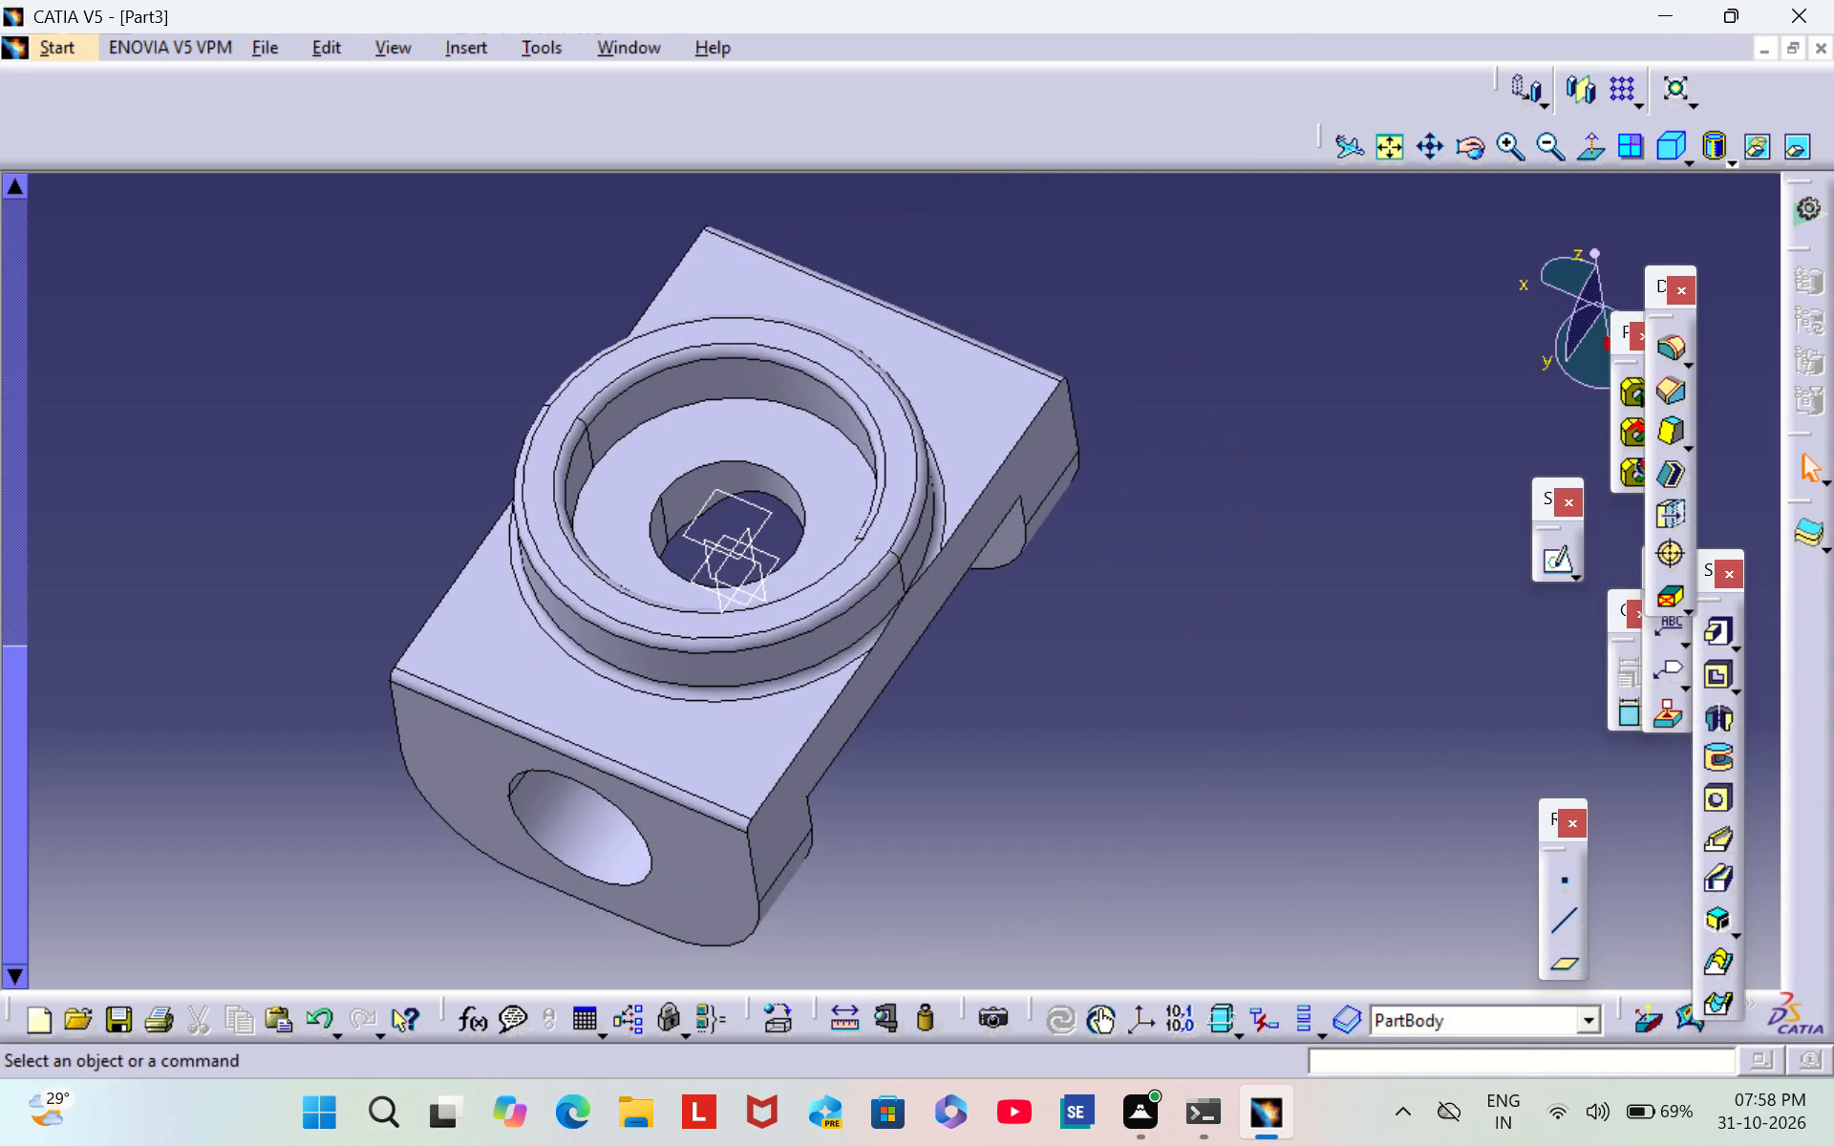
{"action": "middle_click_drag", "start_coordinate": [1206, 410], "coordinate": [949, 376]}
{"action": "right_click_drag", "start_coordinate": [1142, 411], "coordinate": [949, 376]}
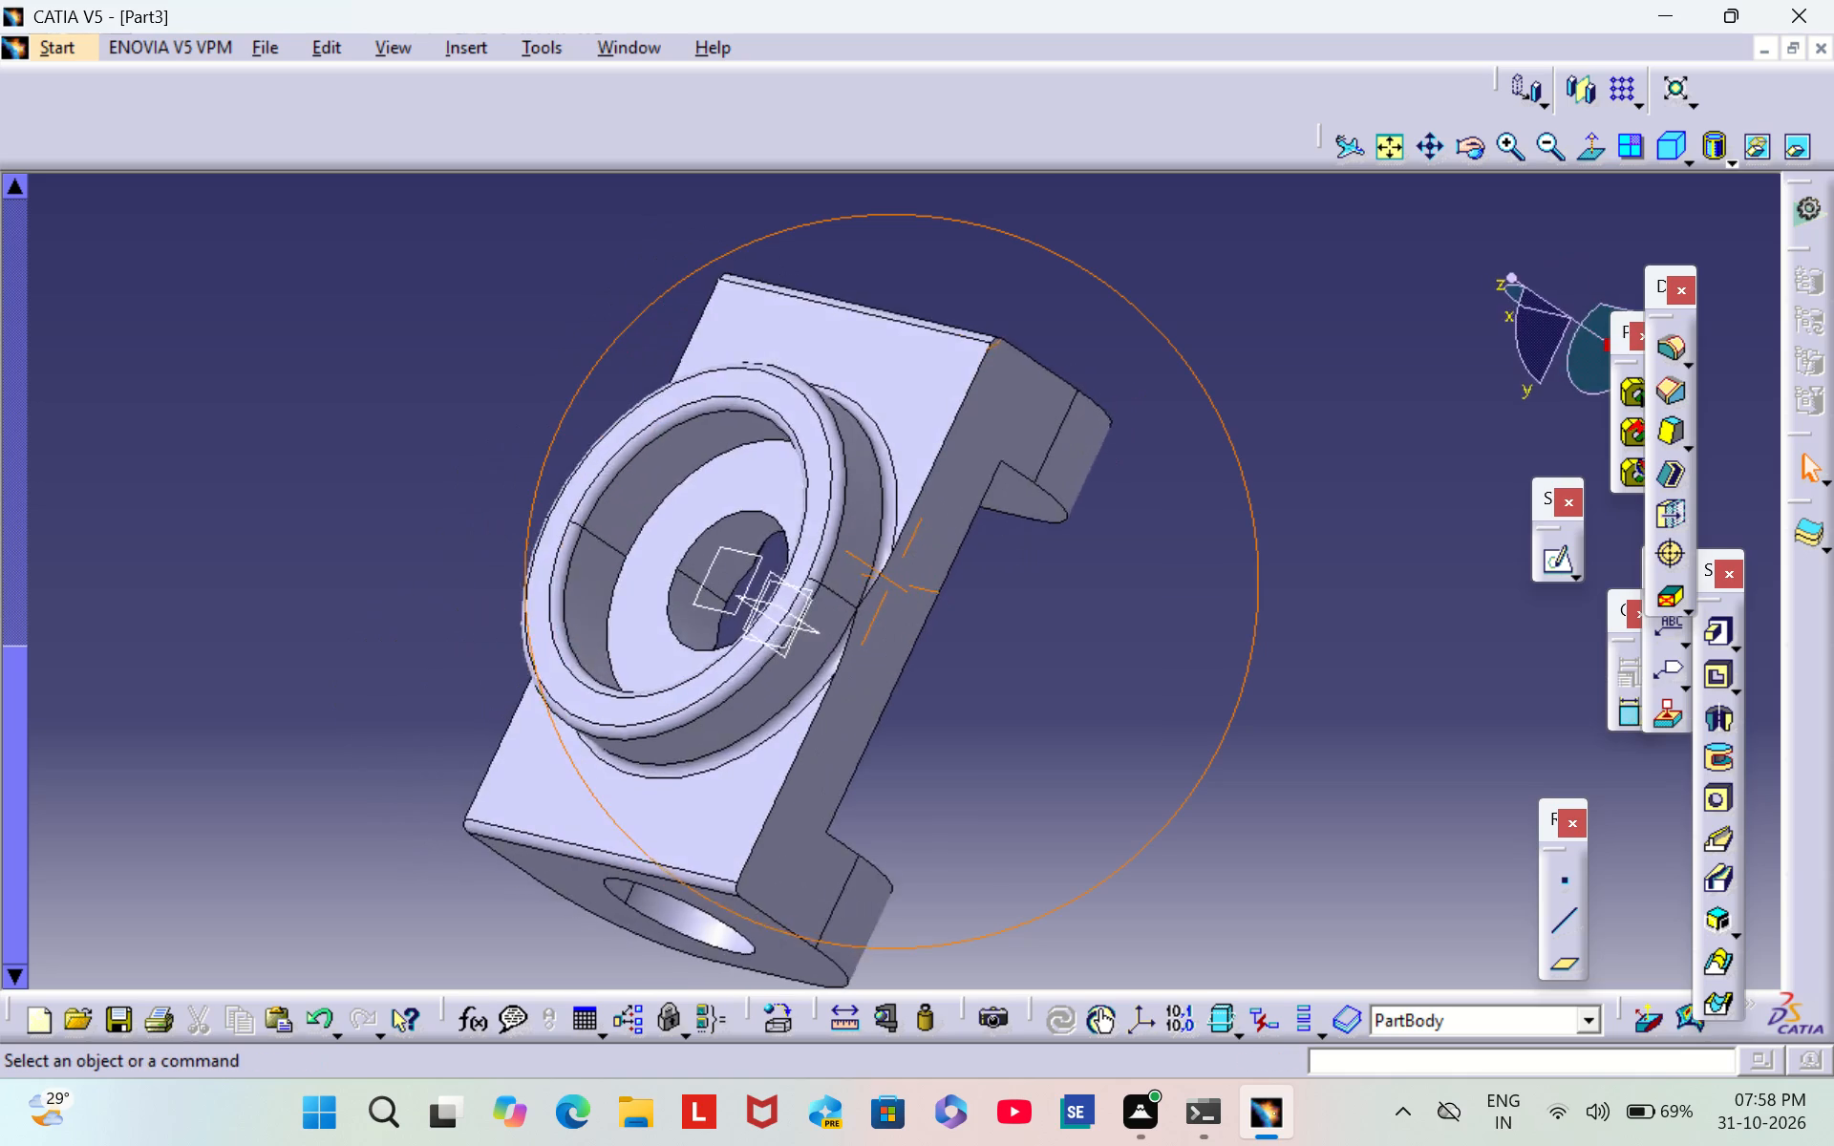
{"action": "right_click_drag", "start_coordinate": [949, 376], "coordinate": [965, 482]}
{"action": "middle_click_drag", "start_coordinate": [949, 376], "coordinate": [1139, 525]}
{"action": "right_click_drag", "start_coordinate": [1003, 476], "coordinate": [1064, 480]}
{"action": "right_click", "coordinate": [1079, 487]}
{"action": "right_click", "coordinate": [1107, 506]}
{"action": "key", "text": "ctrl+z"}
{"action": "key", "text": "ctrl+z"}
{"action": "key", "text": "ctrl+z"}
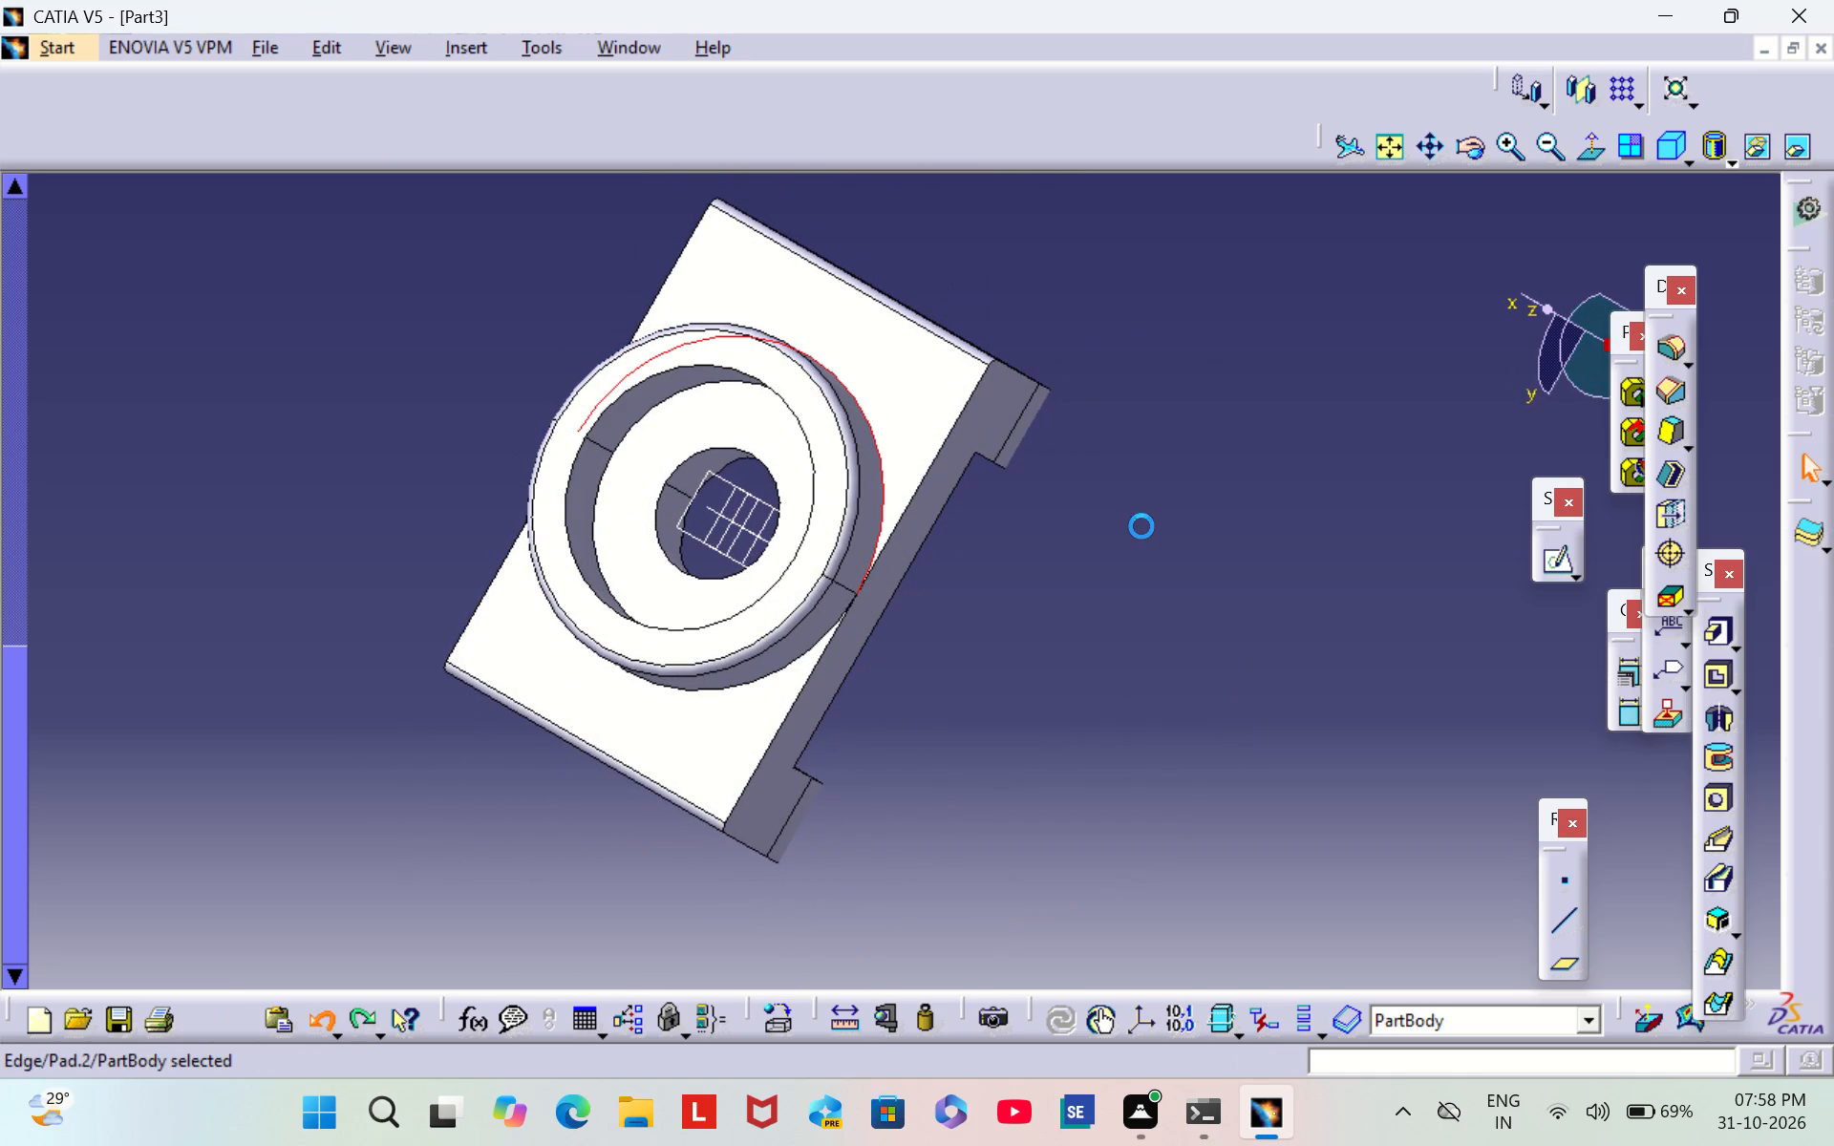
{"action": "key", "text": "ctrl+z"}
{"action": "left_click", "coordinate": [1024, 584]}
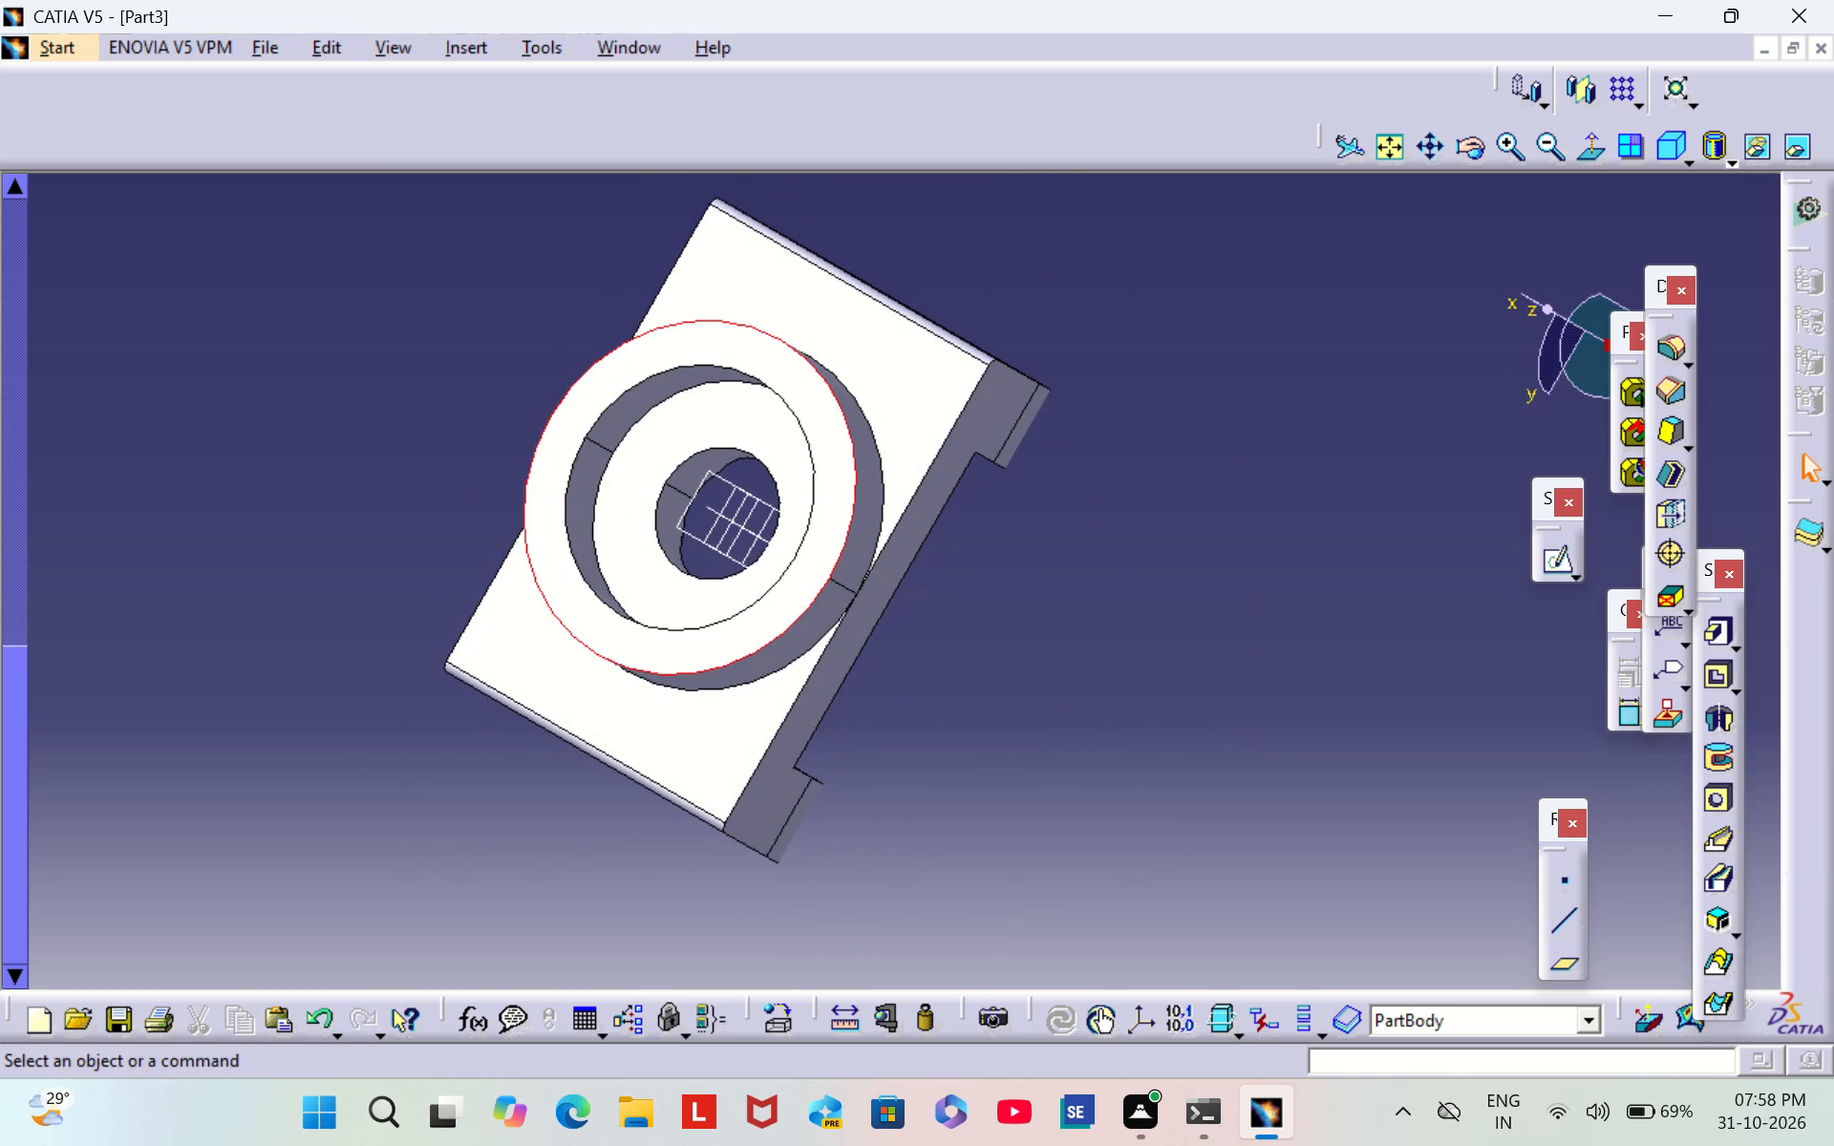
{"action": "left_click", "coordinate": [1043, 459]}
Inspect the block from several sides, finishing in an isometric view.
{"action": "middle_click_drag", "start_coordinate": [1079, 382], "coordinate": [933, 524]}
{"action": "scroll", "coordinate": [1079, 382], "scroll_direction": "down", "scroll_amount": 1}
{"action": "right_click_drag", "start_coordinate": [1052, 430], "coordinate": [933, 524]}
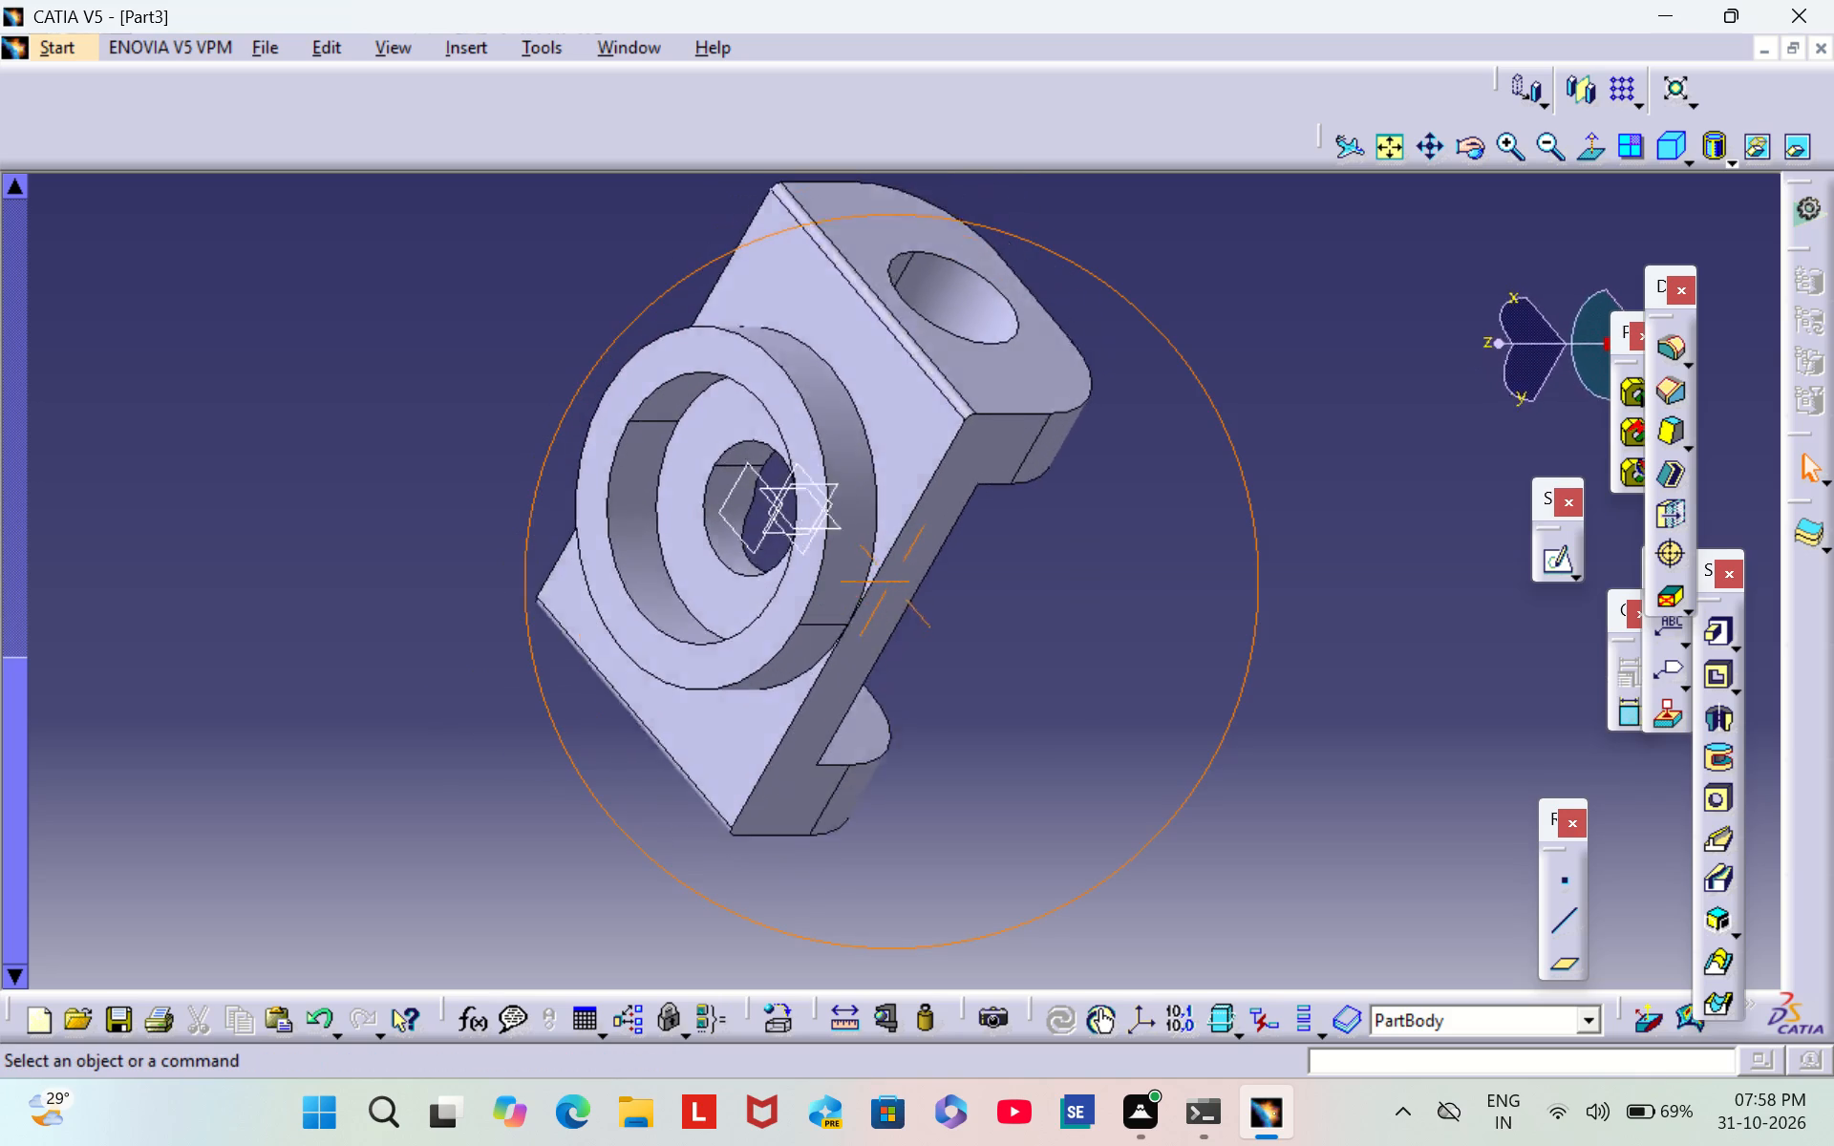
{"action": "middle_click_drag", "start_coordinate": [933, 524], "coordinate": [1060, 584]}
{"action": "right_click_drag", "start_coordinate": [933, 524], "coordinate": [1060, 584]}
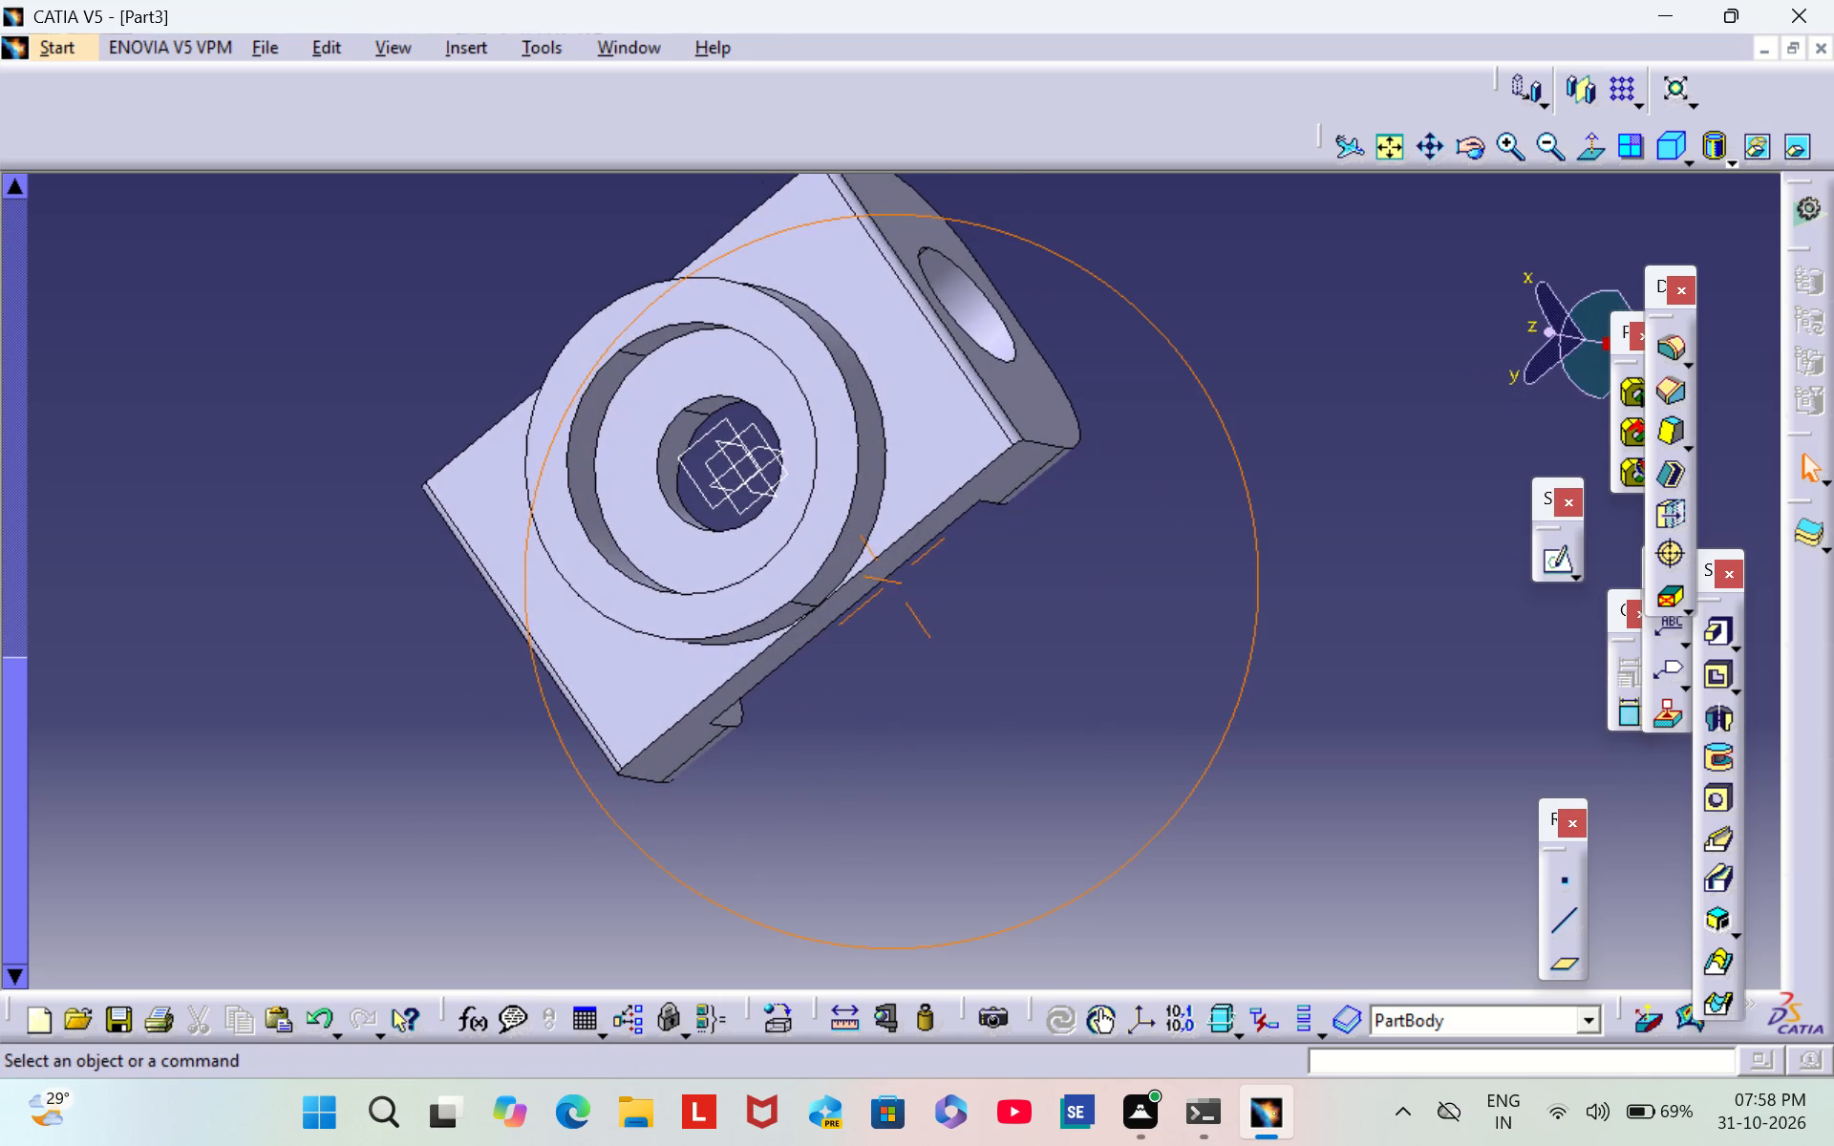
{"action": "right_click_drag", "start_coordinate": [1060, 584], "coordinate": [775, 320]}
{"action": "middle_click_drag", "start_coordinate": [1060, 584], "coordinate": [899, 395]}
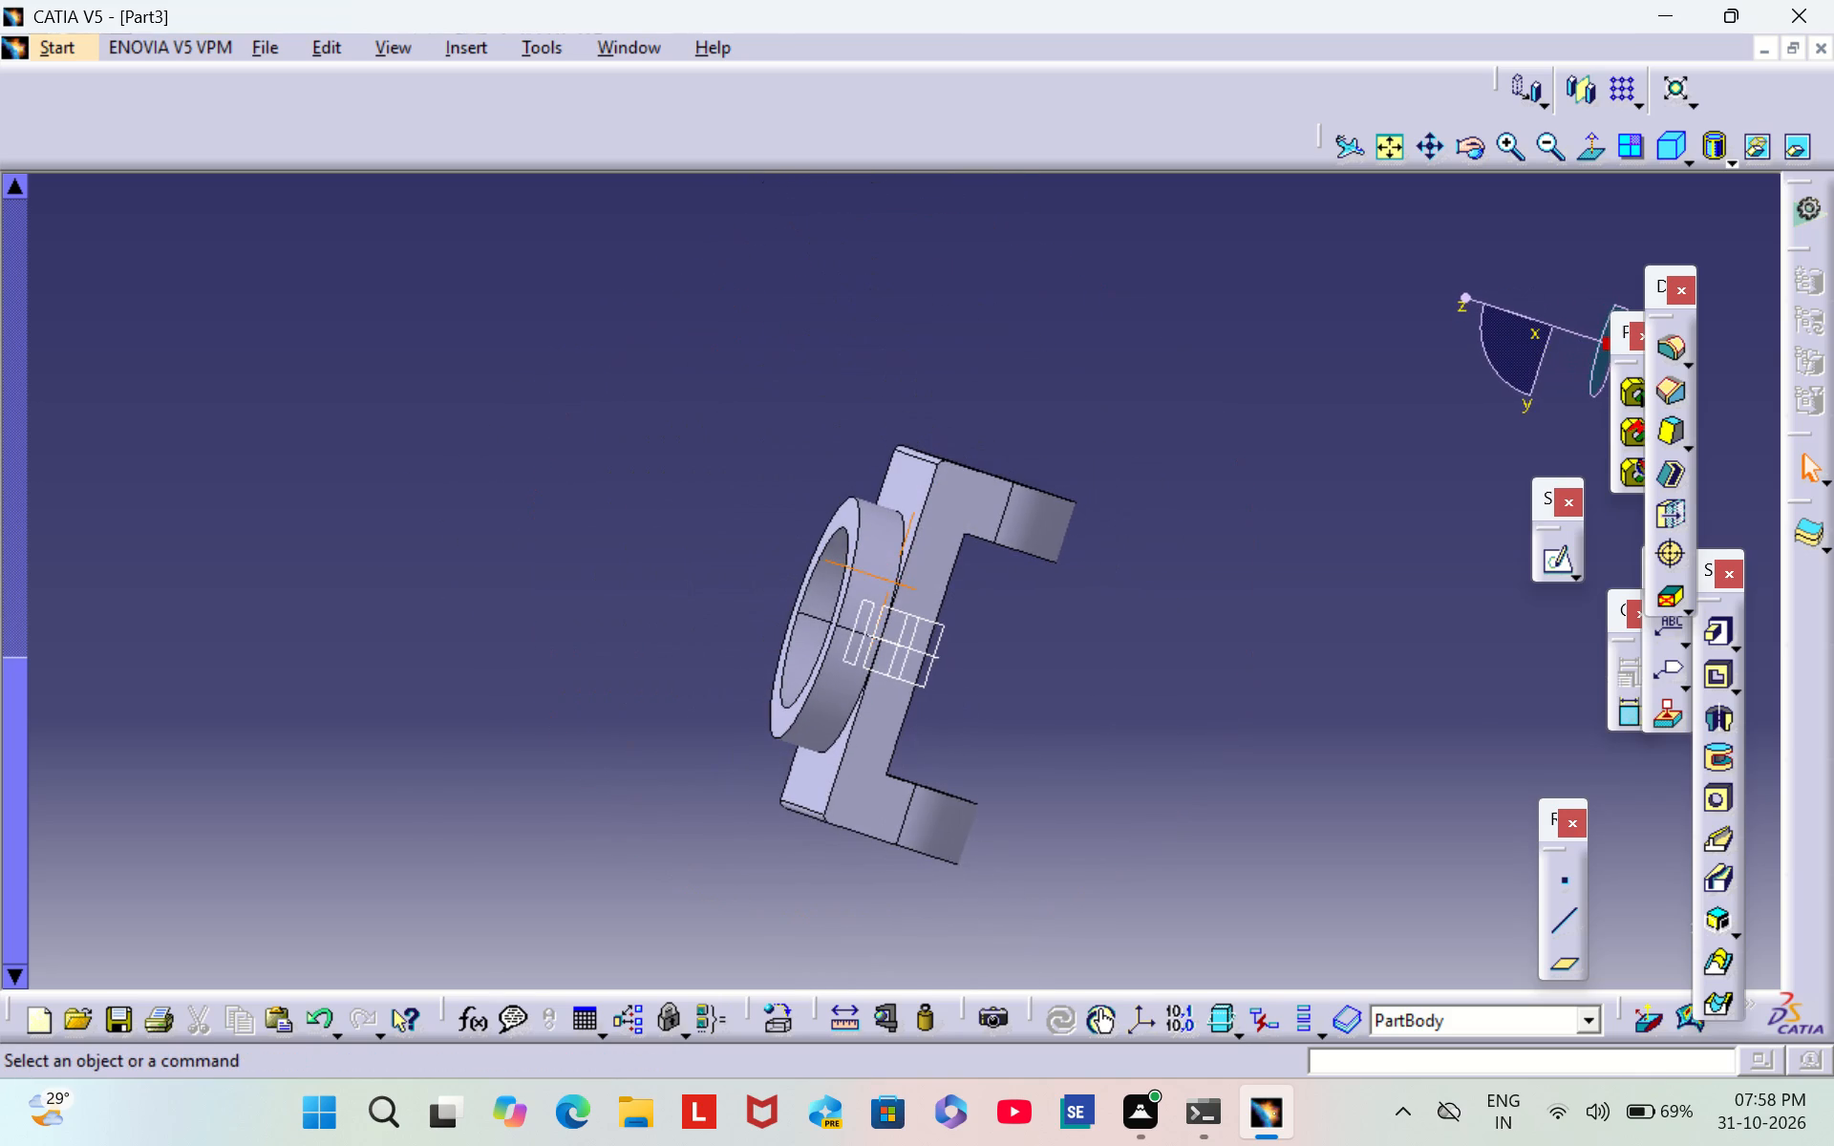
{"action": "middle_click_drag", "start_coordinate": [899, 395], "coordinate": [901, 395]}
{"action": "middle_click_drag", "start_coordinate": [826, 461], "coordinate": [1202, 690]}
{"action": "scroll", "coordinate": [827, 460], "scroll_direction": "down", "scroll_amount": 1}
{"action": "right_click_drag", "start_coordinate": [837, 464], "coordinate": [1202, 690]}
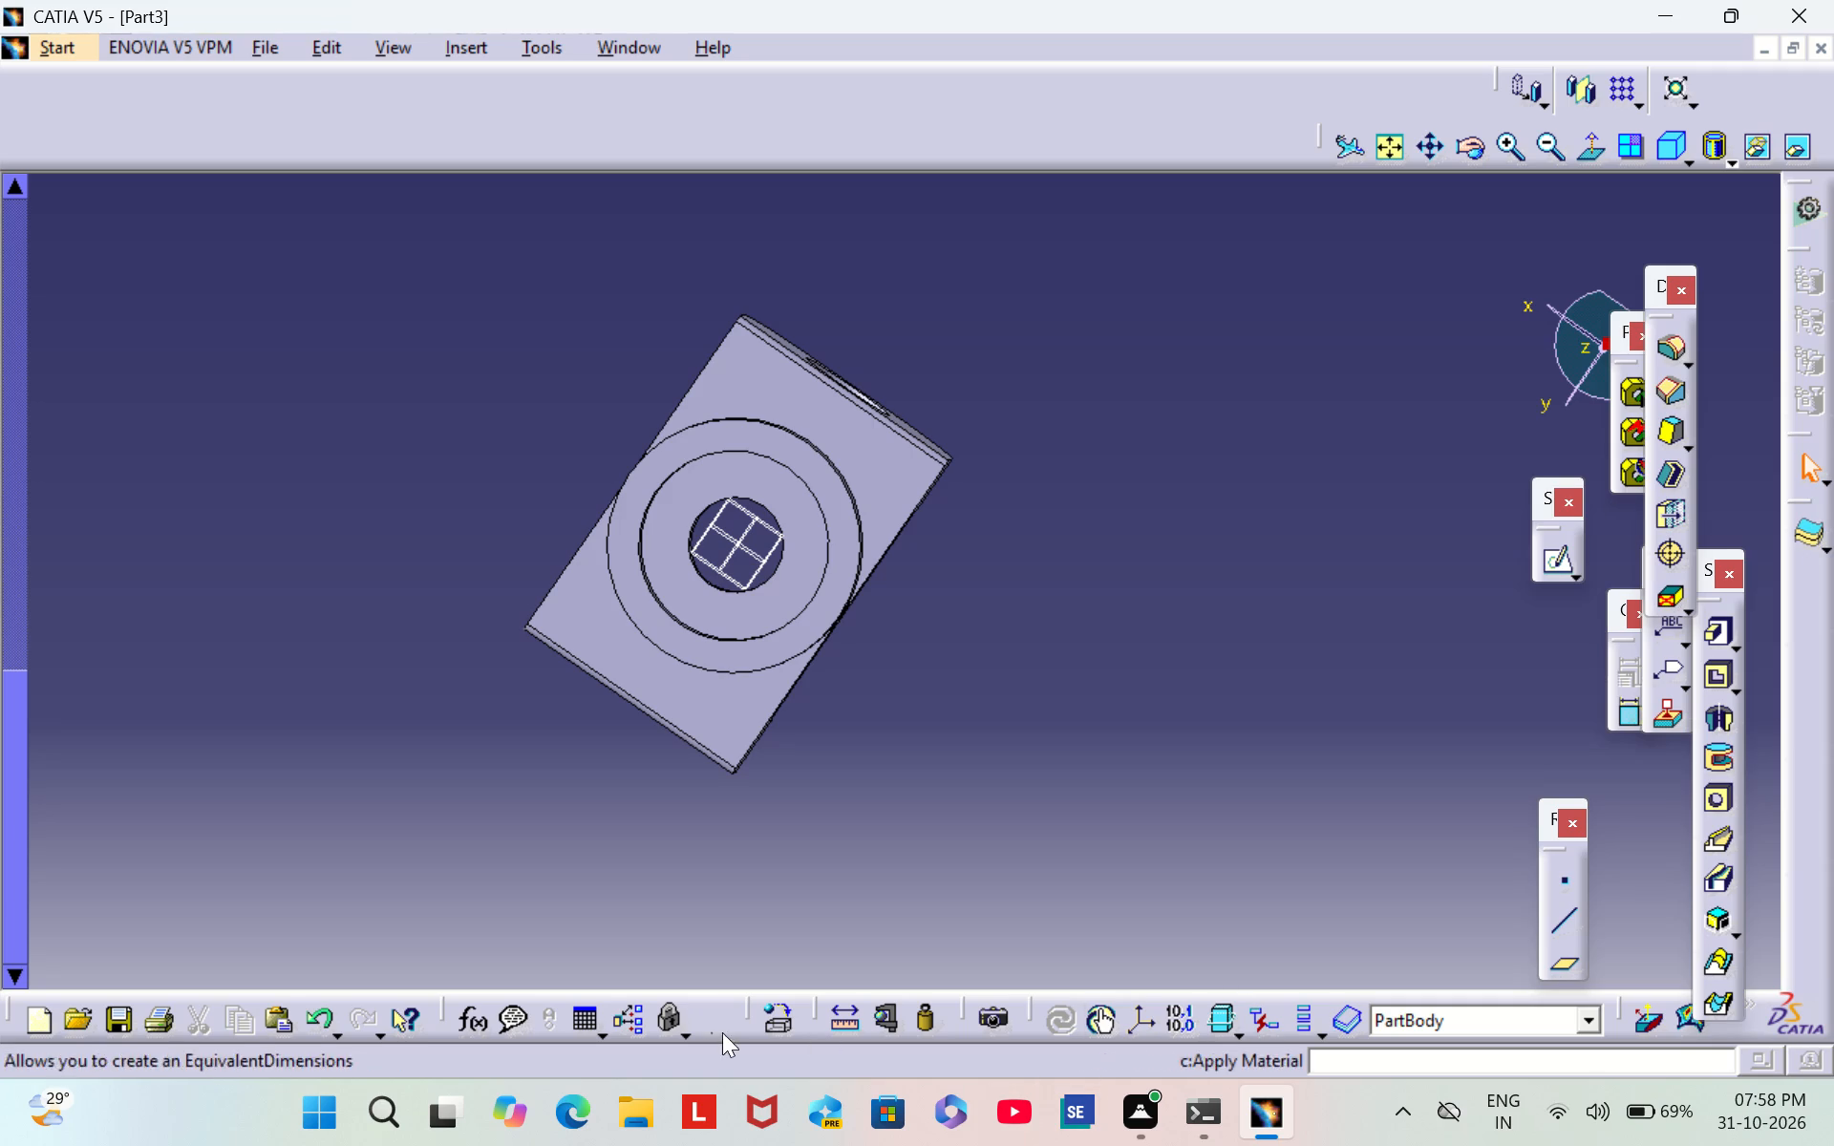
{"action": "left_click", "coordinate": [1662, 148]}
{"action": "middle_click_drag", "start_coordinate": [1083, 689], "coordinate": [1080, 673]}
{"action": "scroll", "coordinate": [1083, 688], "scroll_direction": "down", "scroll_amount": 1}
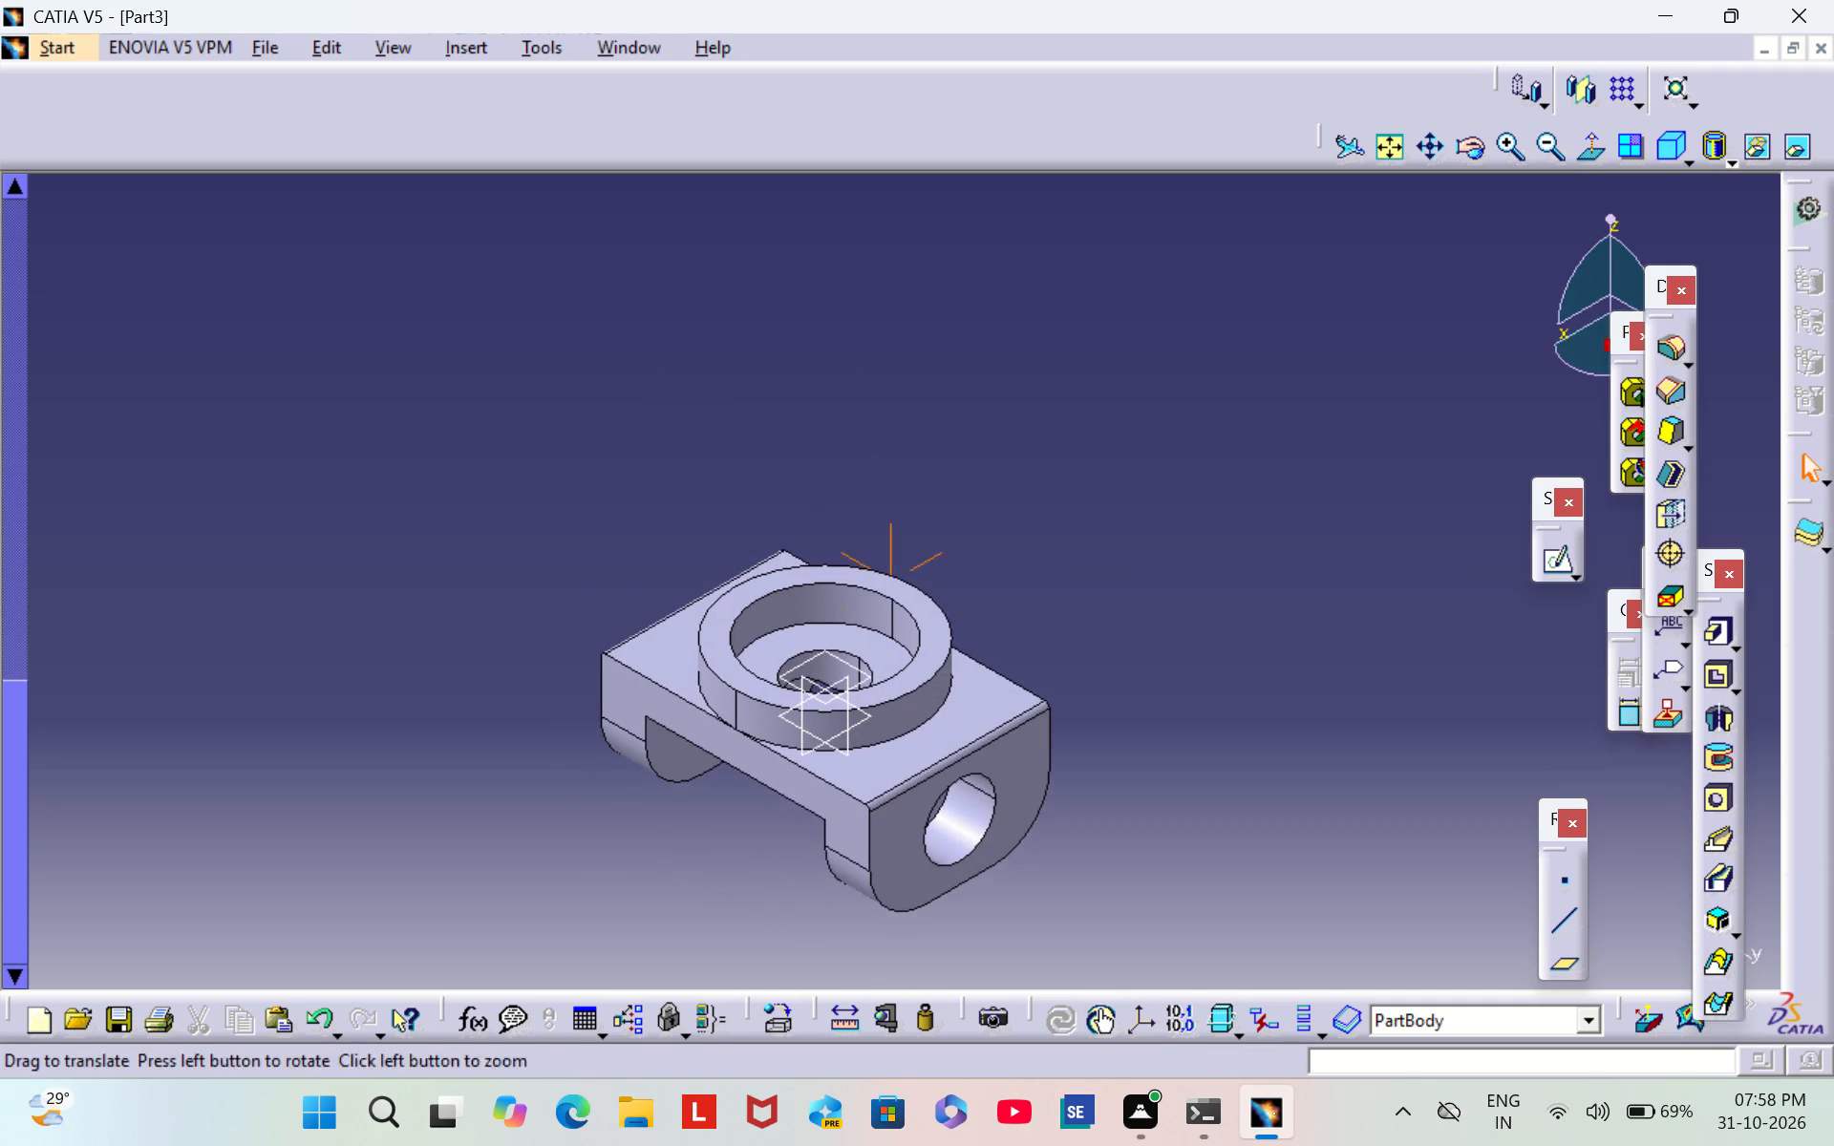
{"action": "middle_click_drag", "start_coordinate": [1080, 673], "coordinate": [1147, 529]}
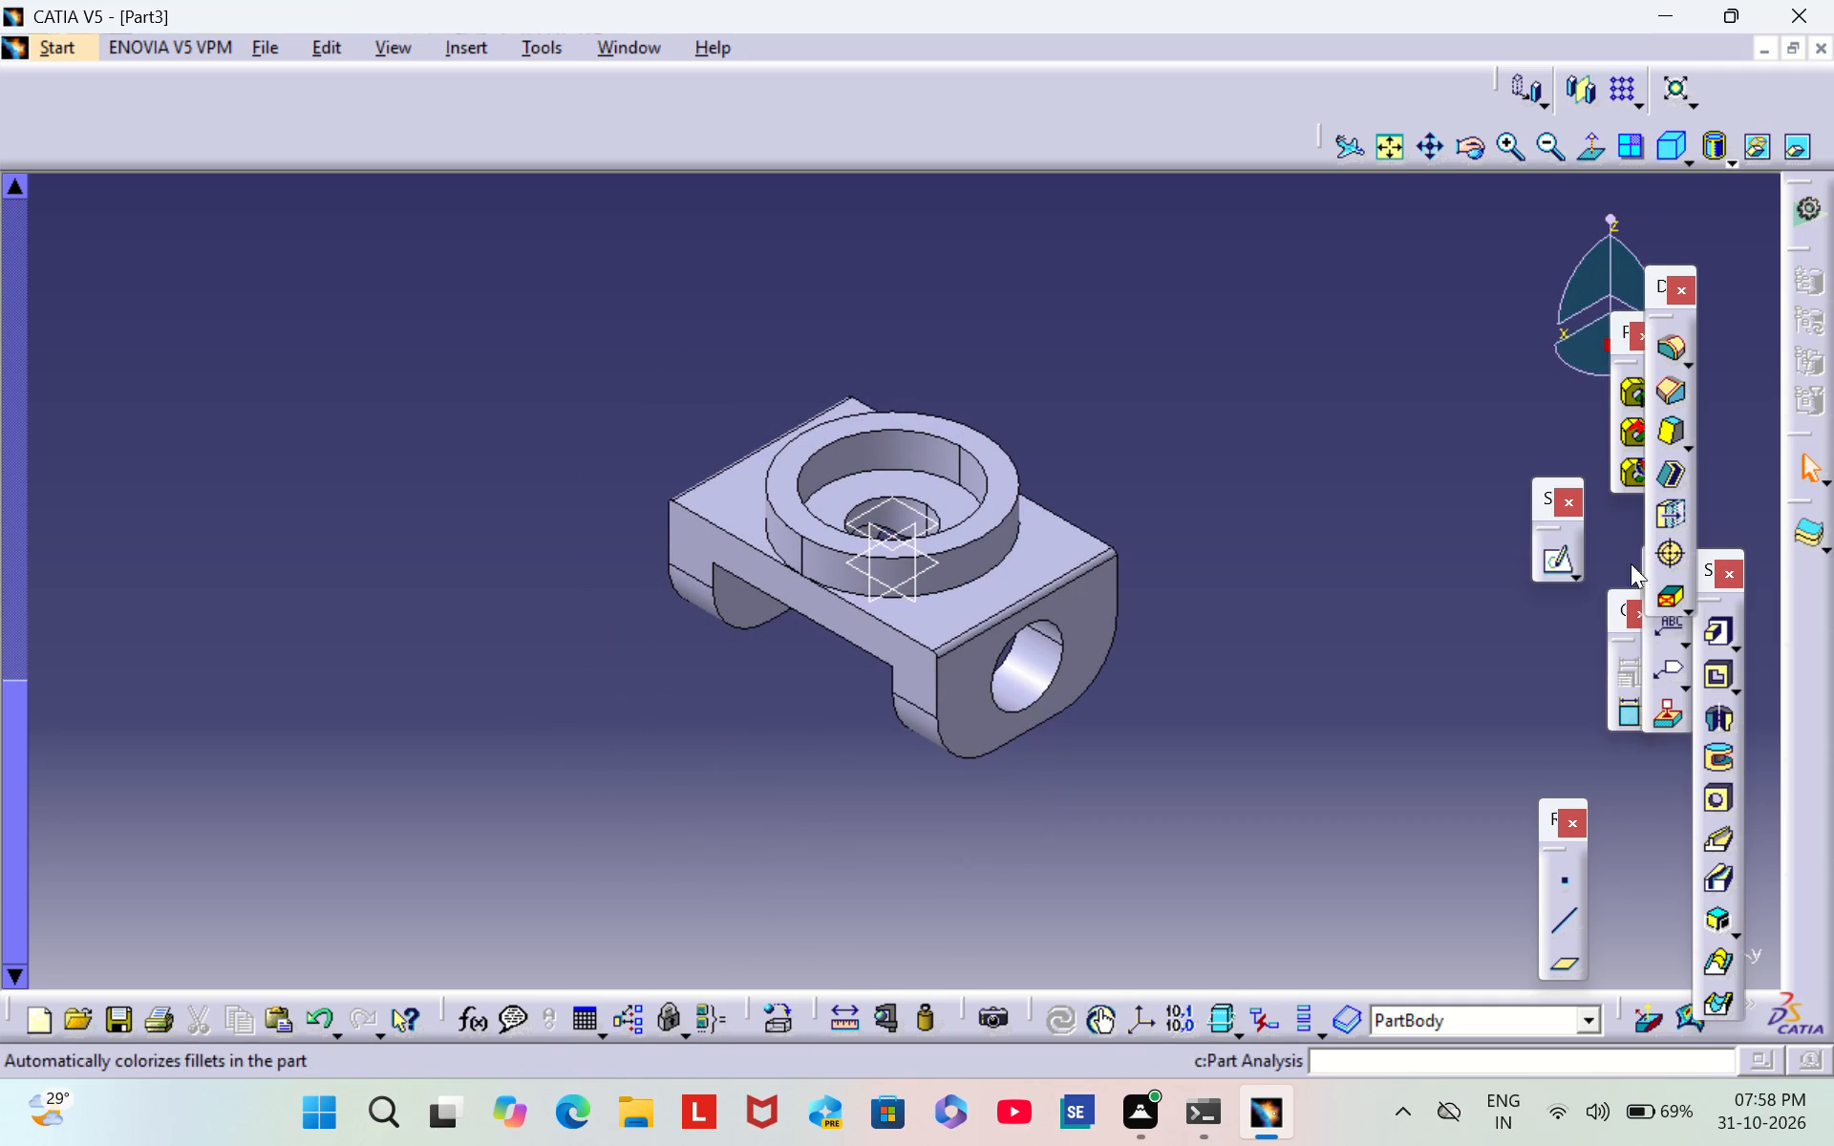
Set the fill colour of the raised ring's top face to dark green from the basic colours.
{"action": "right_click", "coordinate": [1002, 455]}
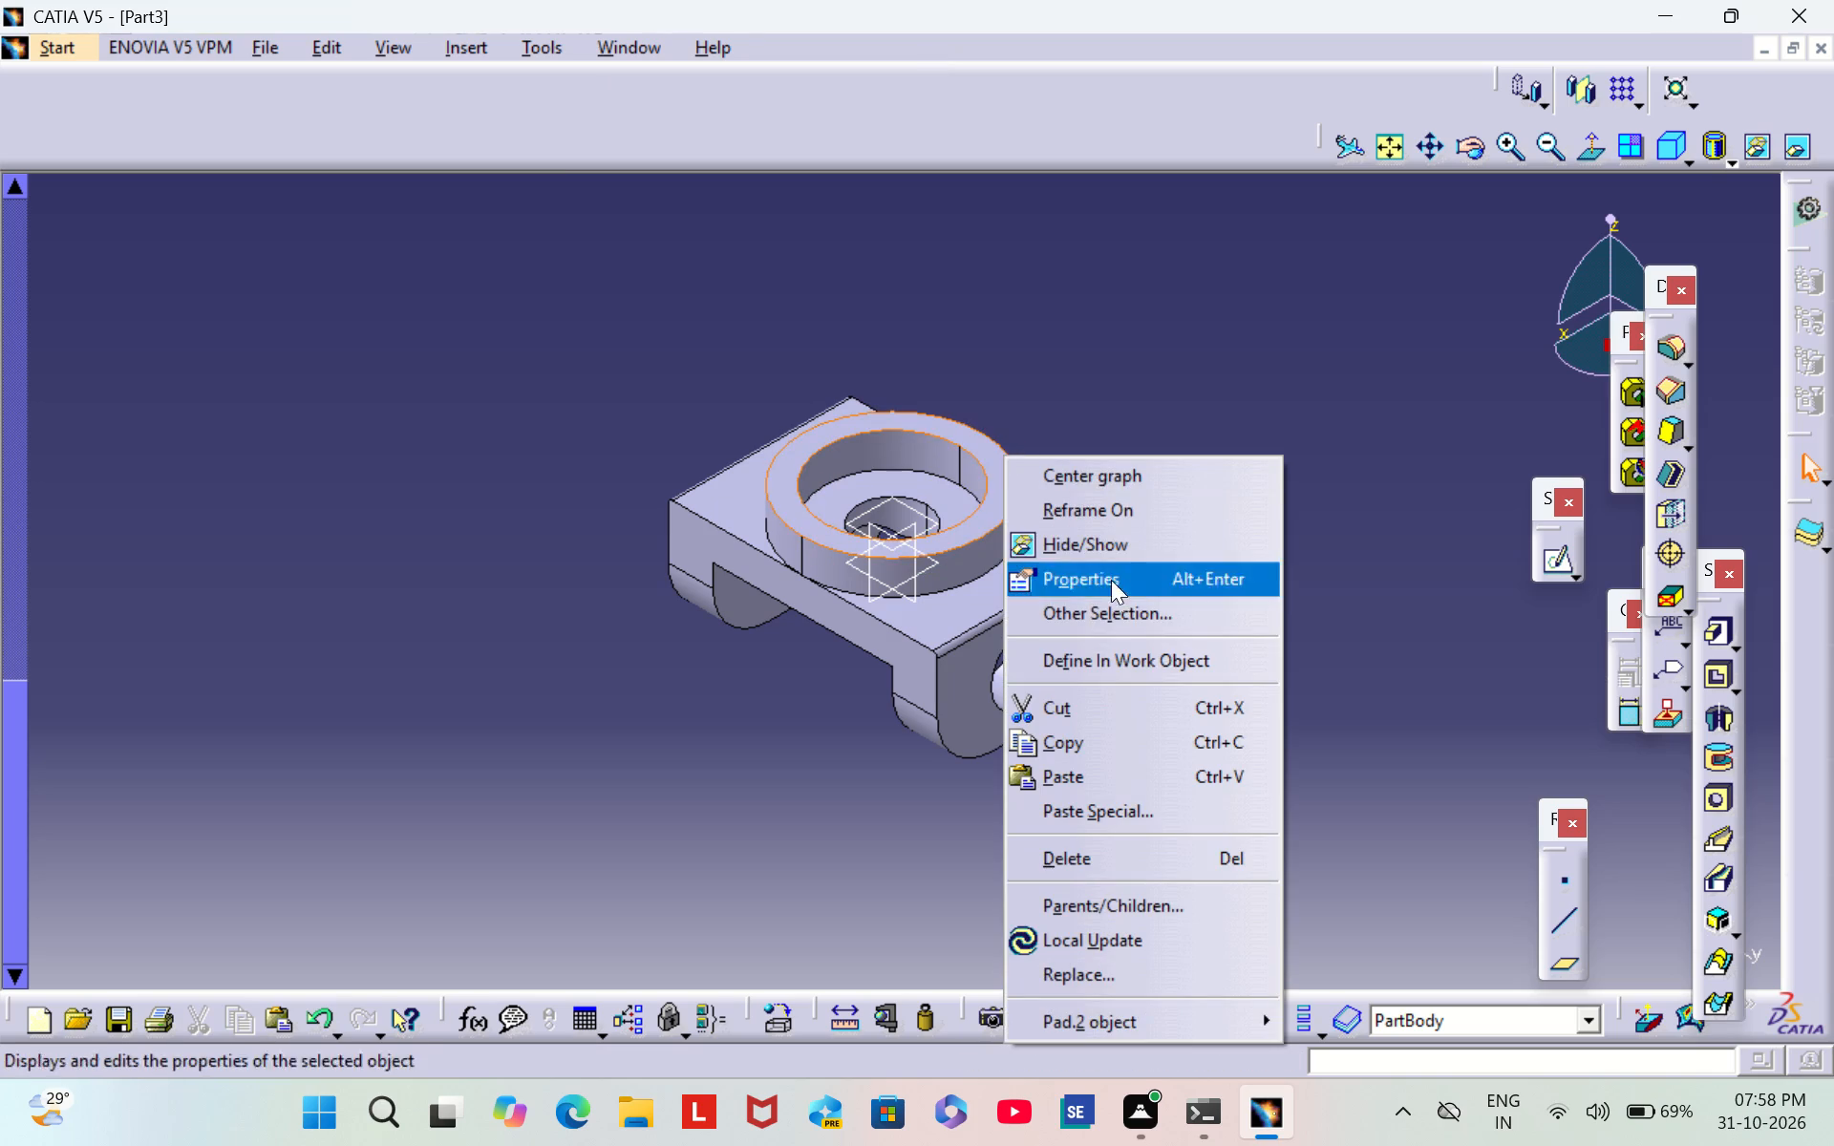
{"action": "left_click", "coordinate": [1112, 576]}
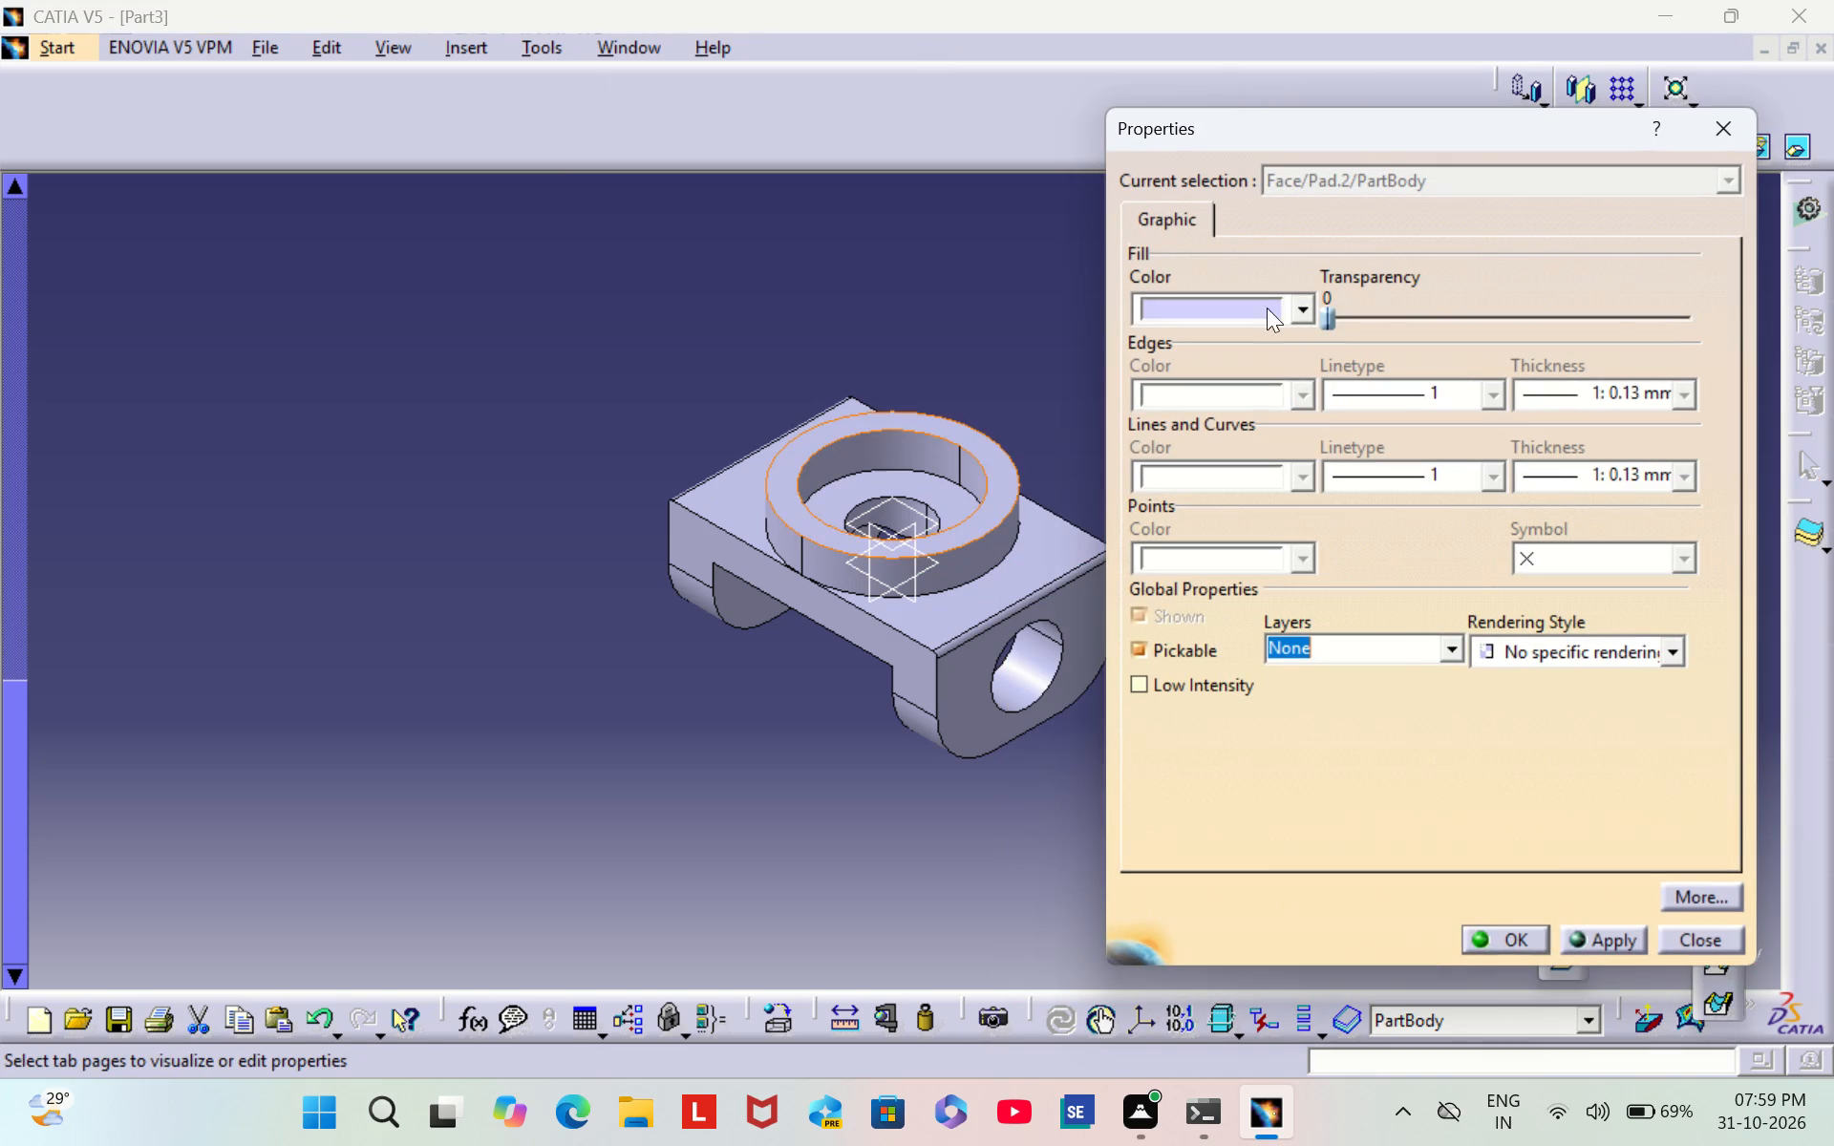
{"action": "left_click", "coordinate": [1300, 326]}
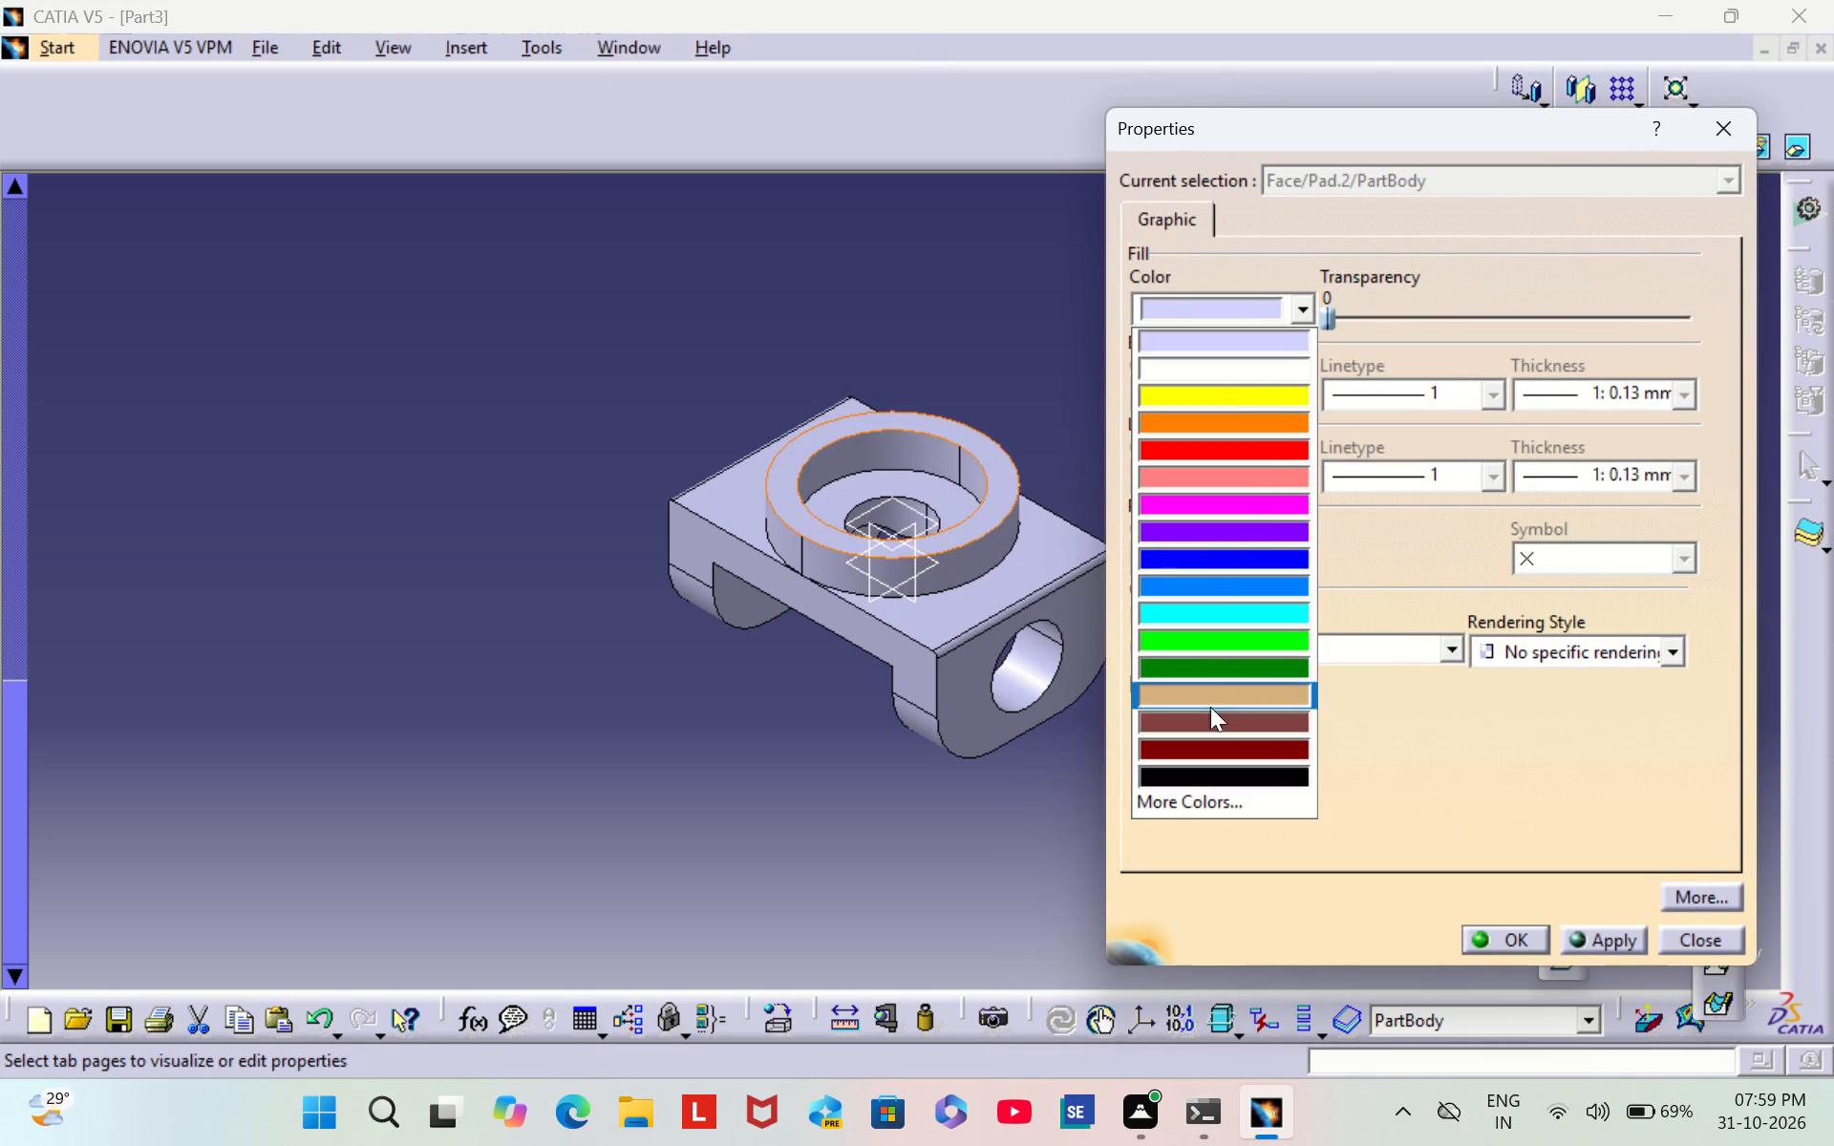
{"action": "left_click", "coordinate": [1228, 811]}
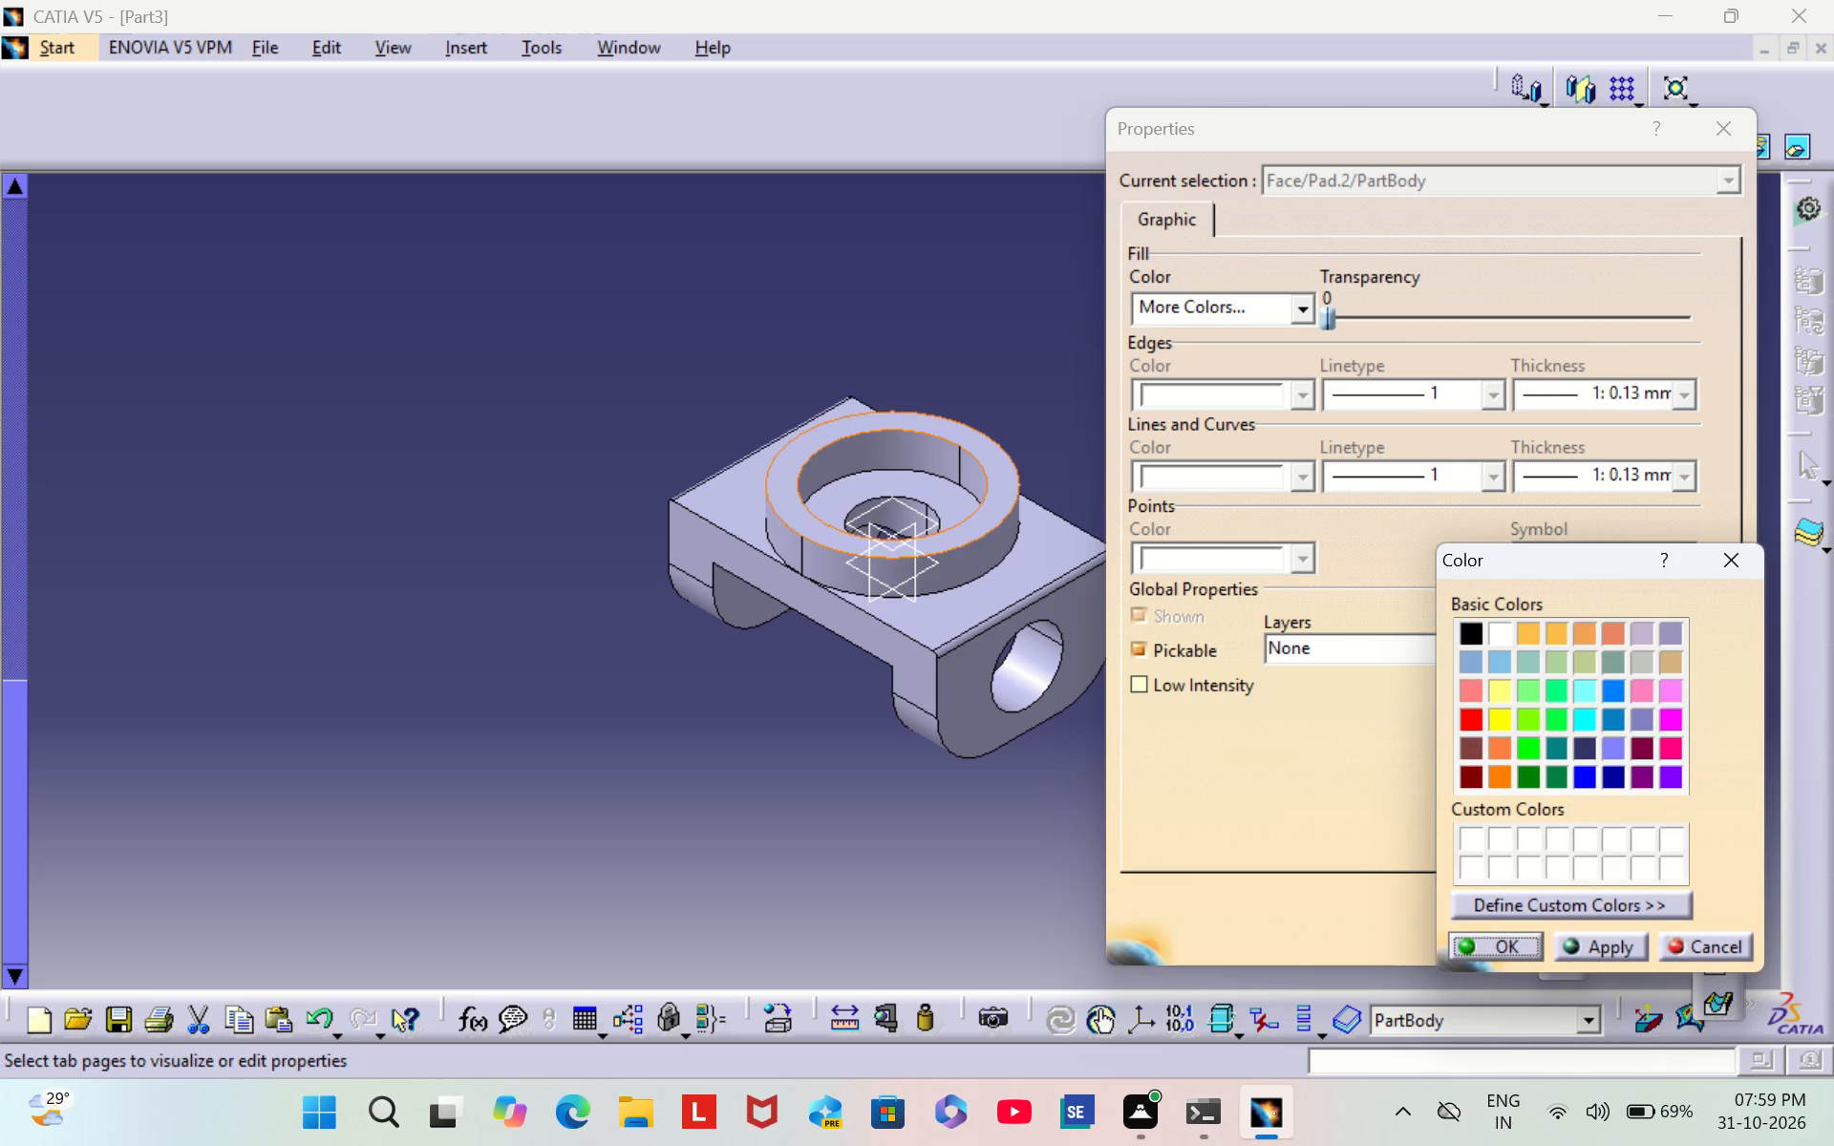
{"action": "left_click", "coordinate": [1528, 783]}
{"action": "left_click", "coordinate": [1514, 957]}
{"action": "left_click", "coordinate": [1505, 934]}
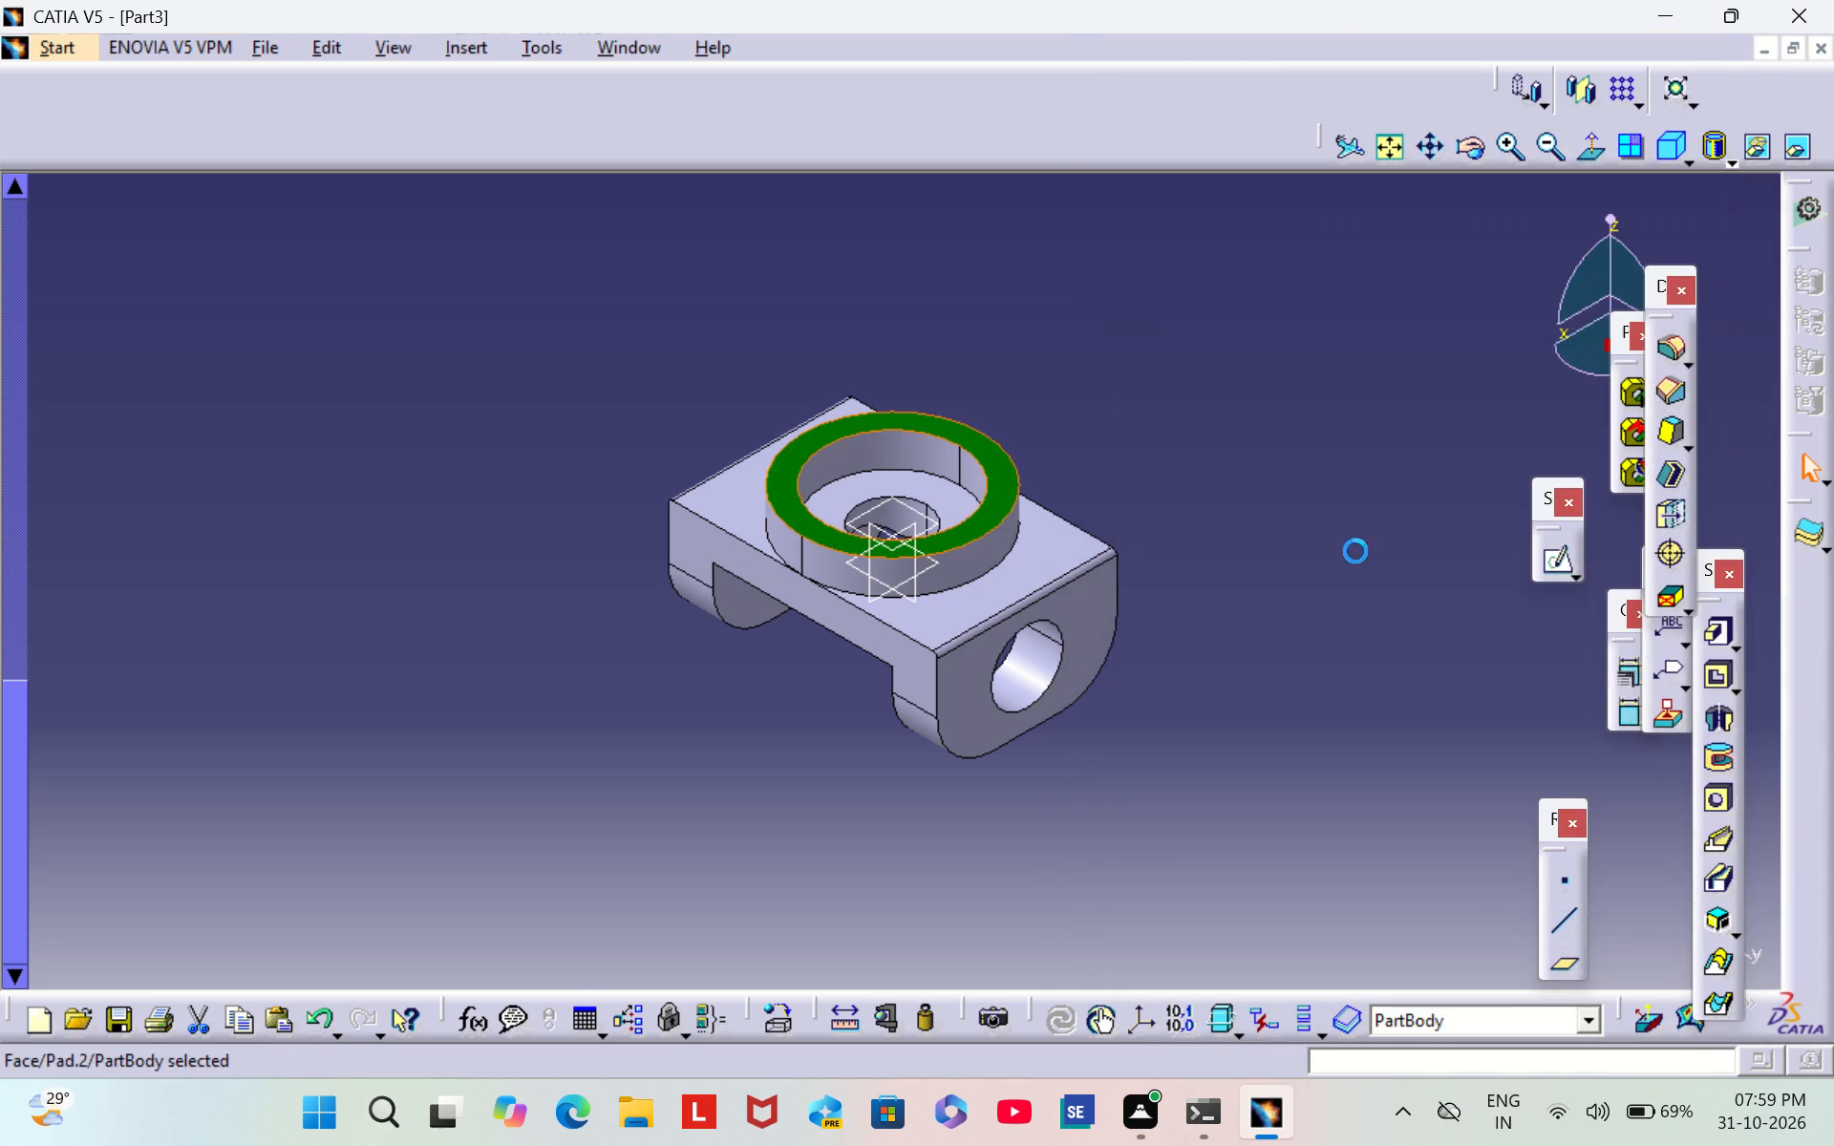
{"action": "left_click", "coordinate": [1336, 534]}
Set the fill colour of the block's top face on the near cross-hole side of the ring to tan.
{"action": "right_click", "coordinate": [1033, 556]}
{"action": "left_click", "coordinate": [1162, 633]}
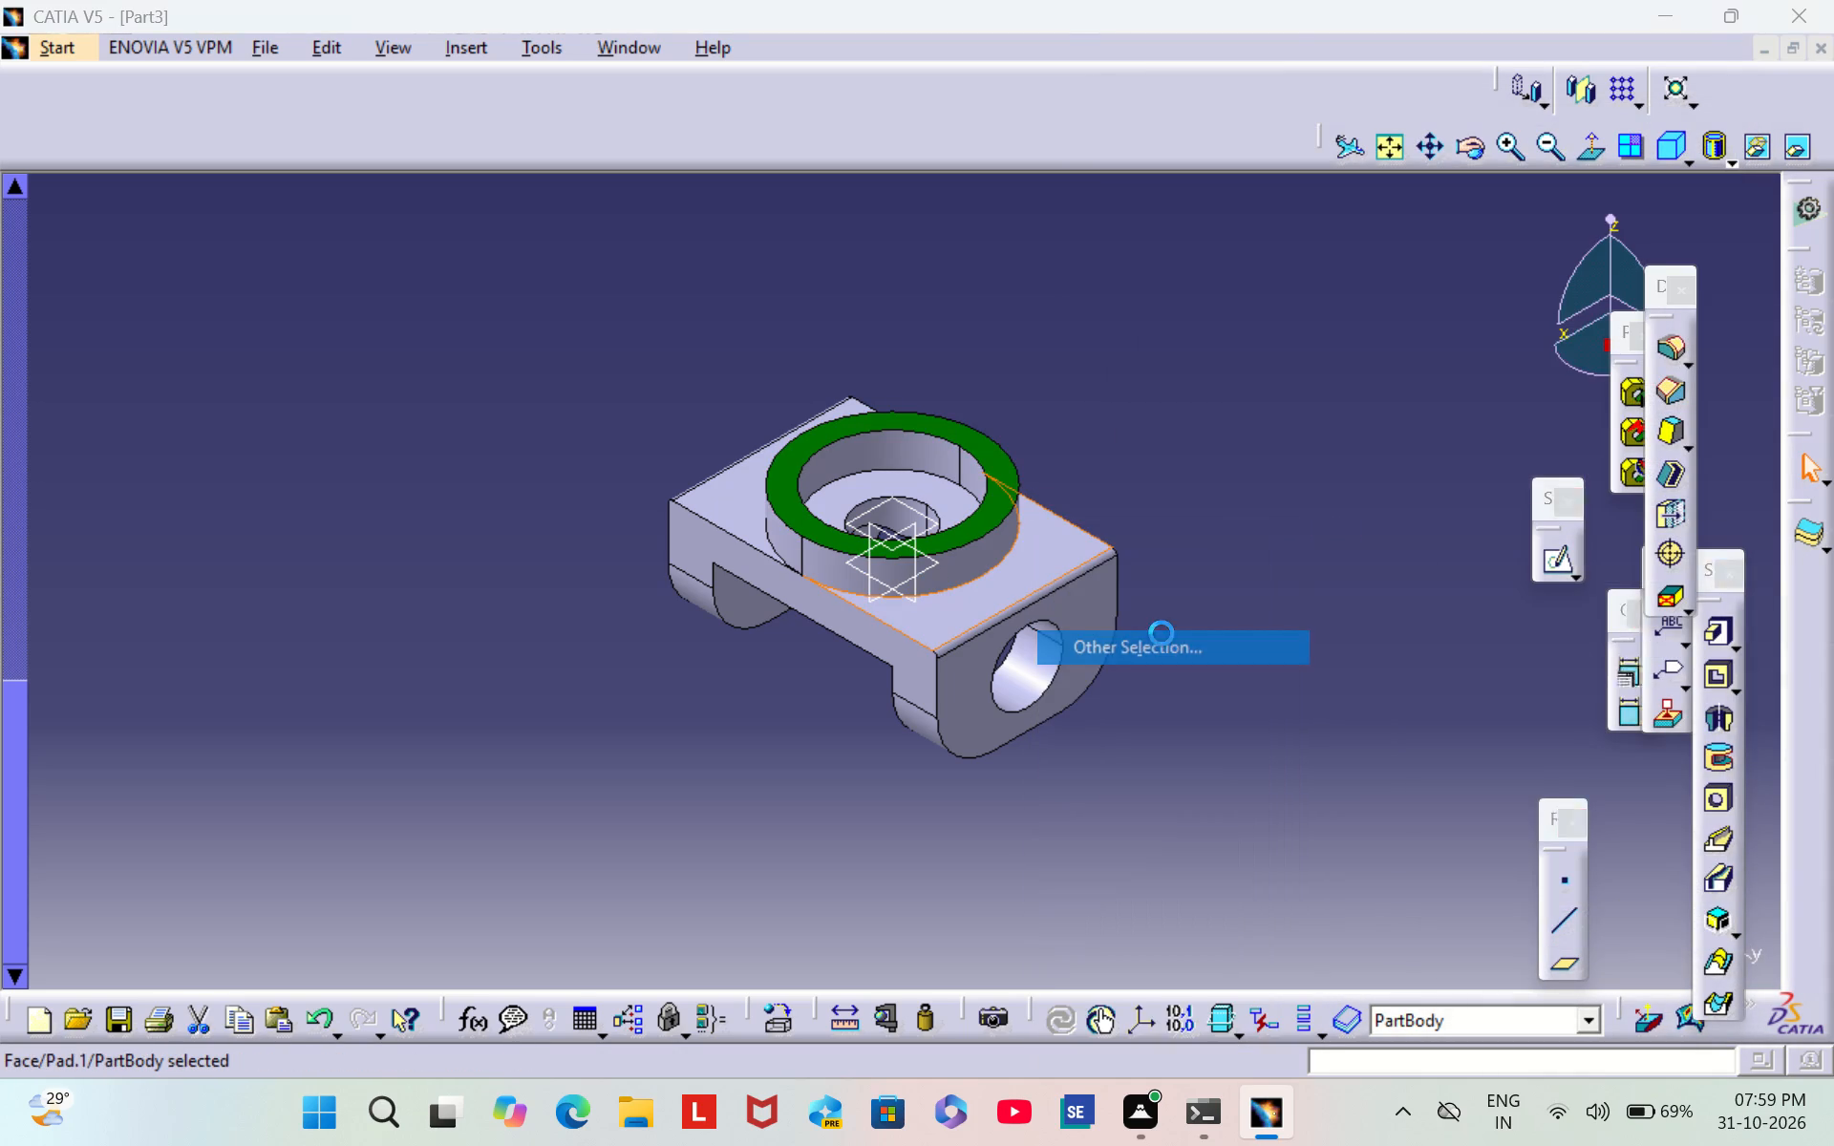
{"action": "left_click", "coordinate": [1728, 520]}
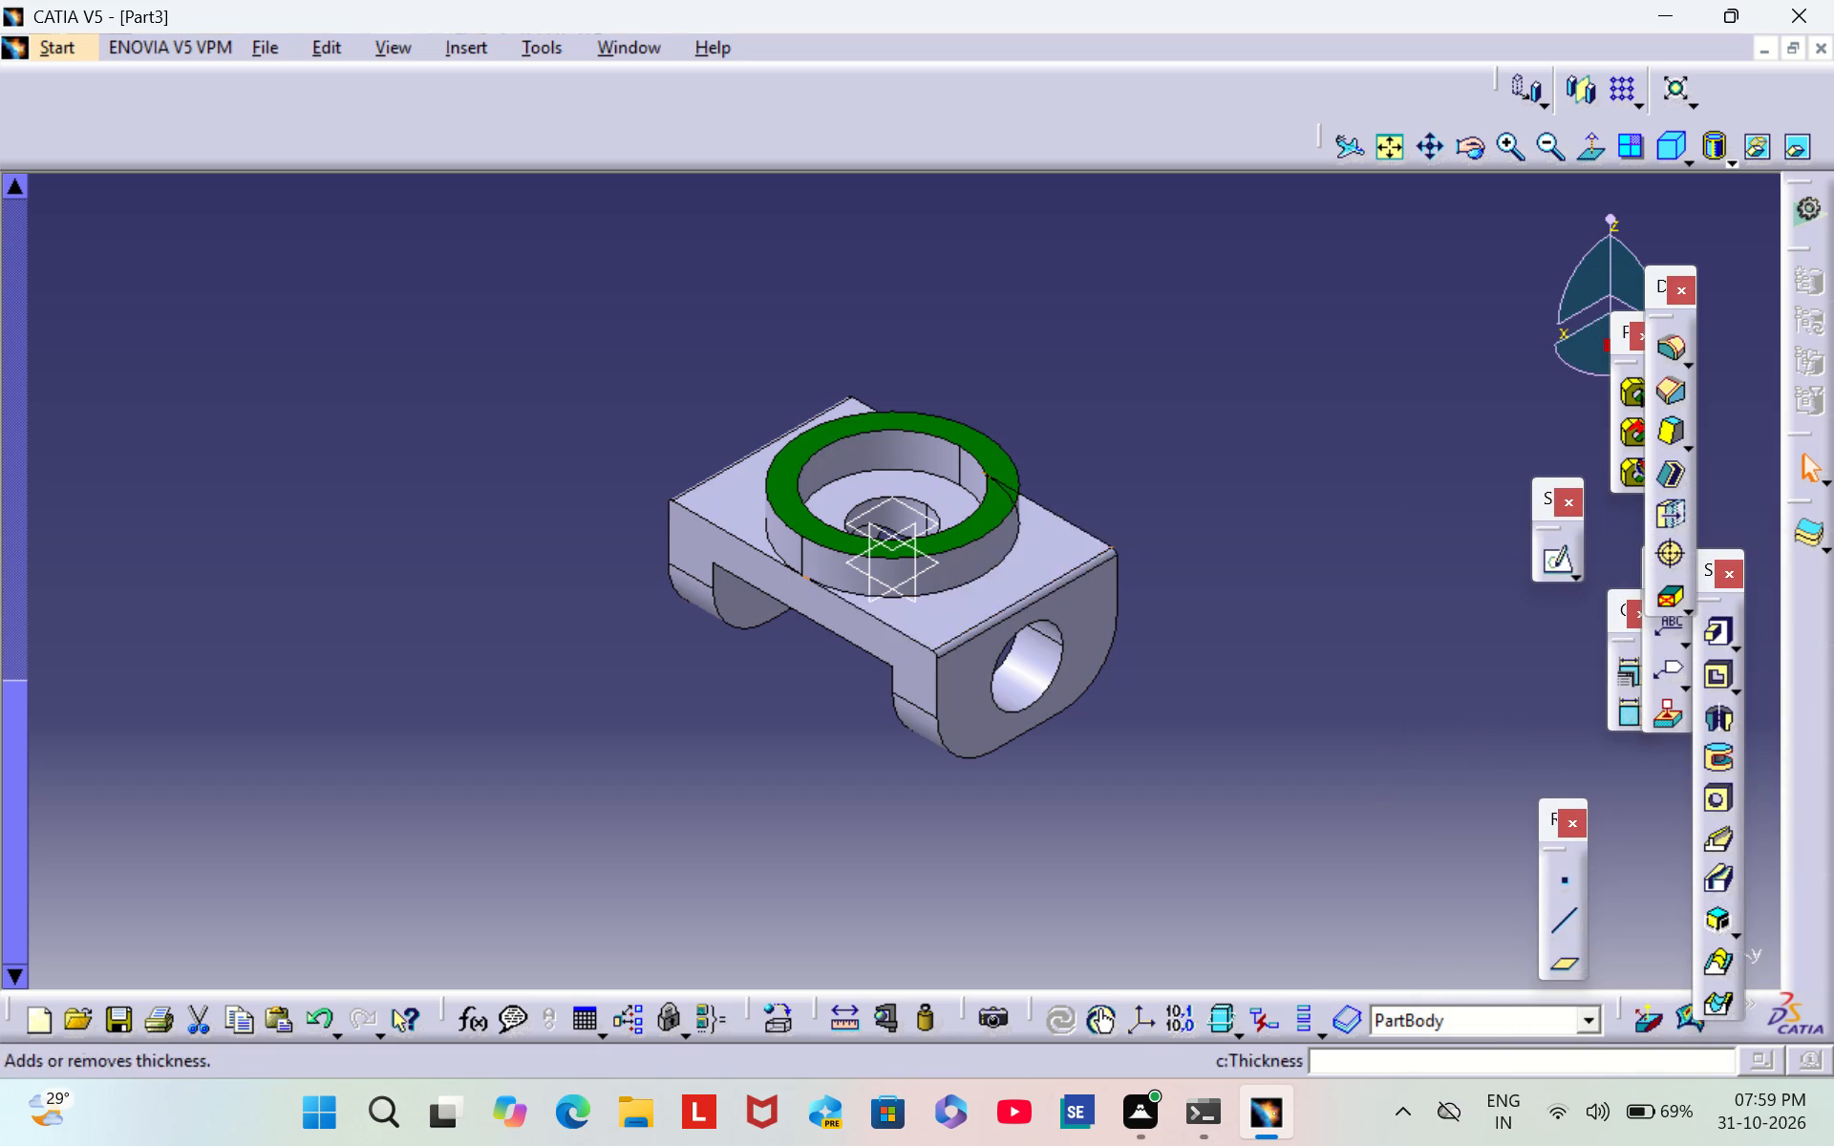
{"action": "right_click", "coordinate": [1030, 584]}
{"action": "left_click", "coordinate": [1141, 600]}
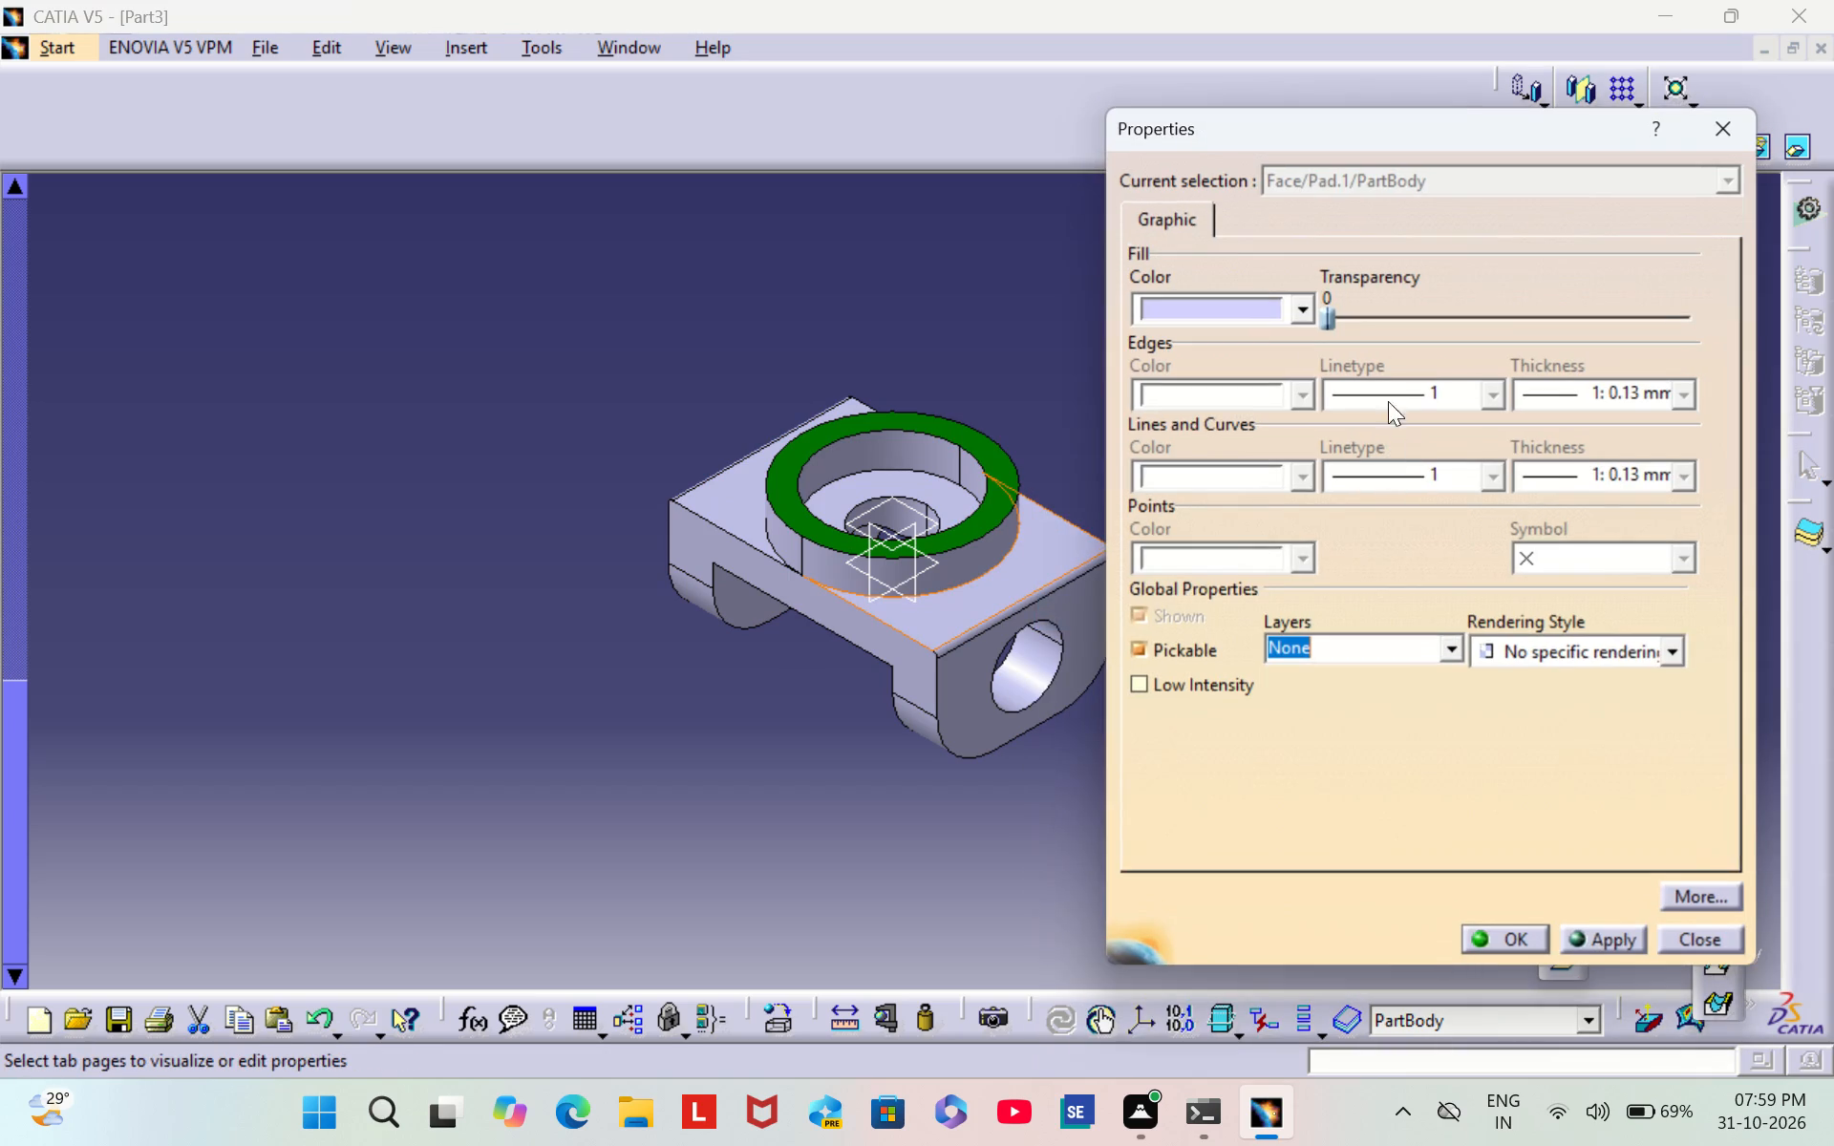
{"action": "left_click", "coordinate": [1307, 309]}
{"action": "left_click", "coordinate": [1220, 700]}
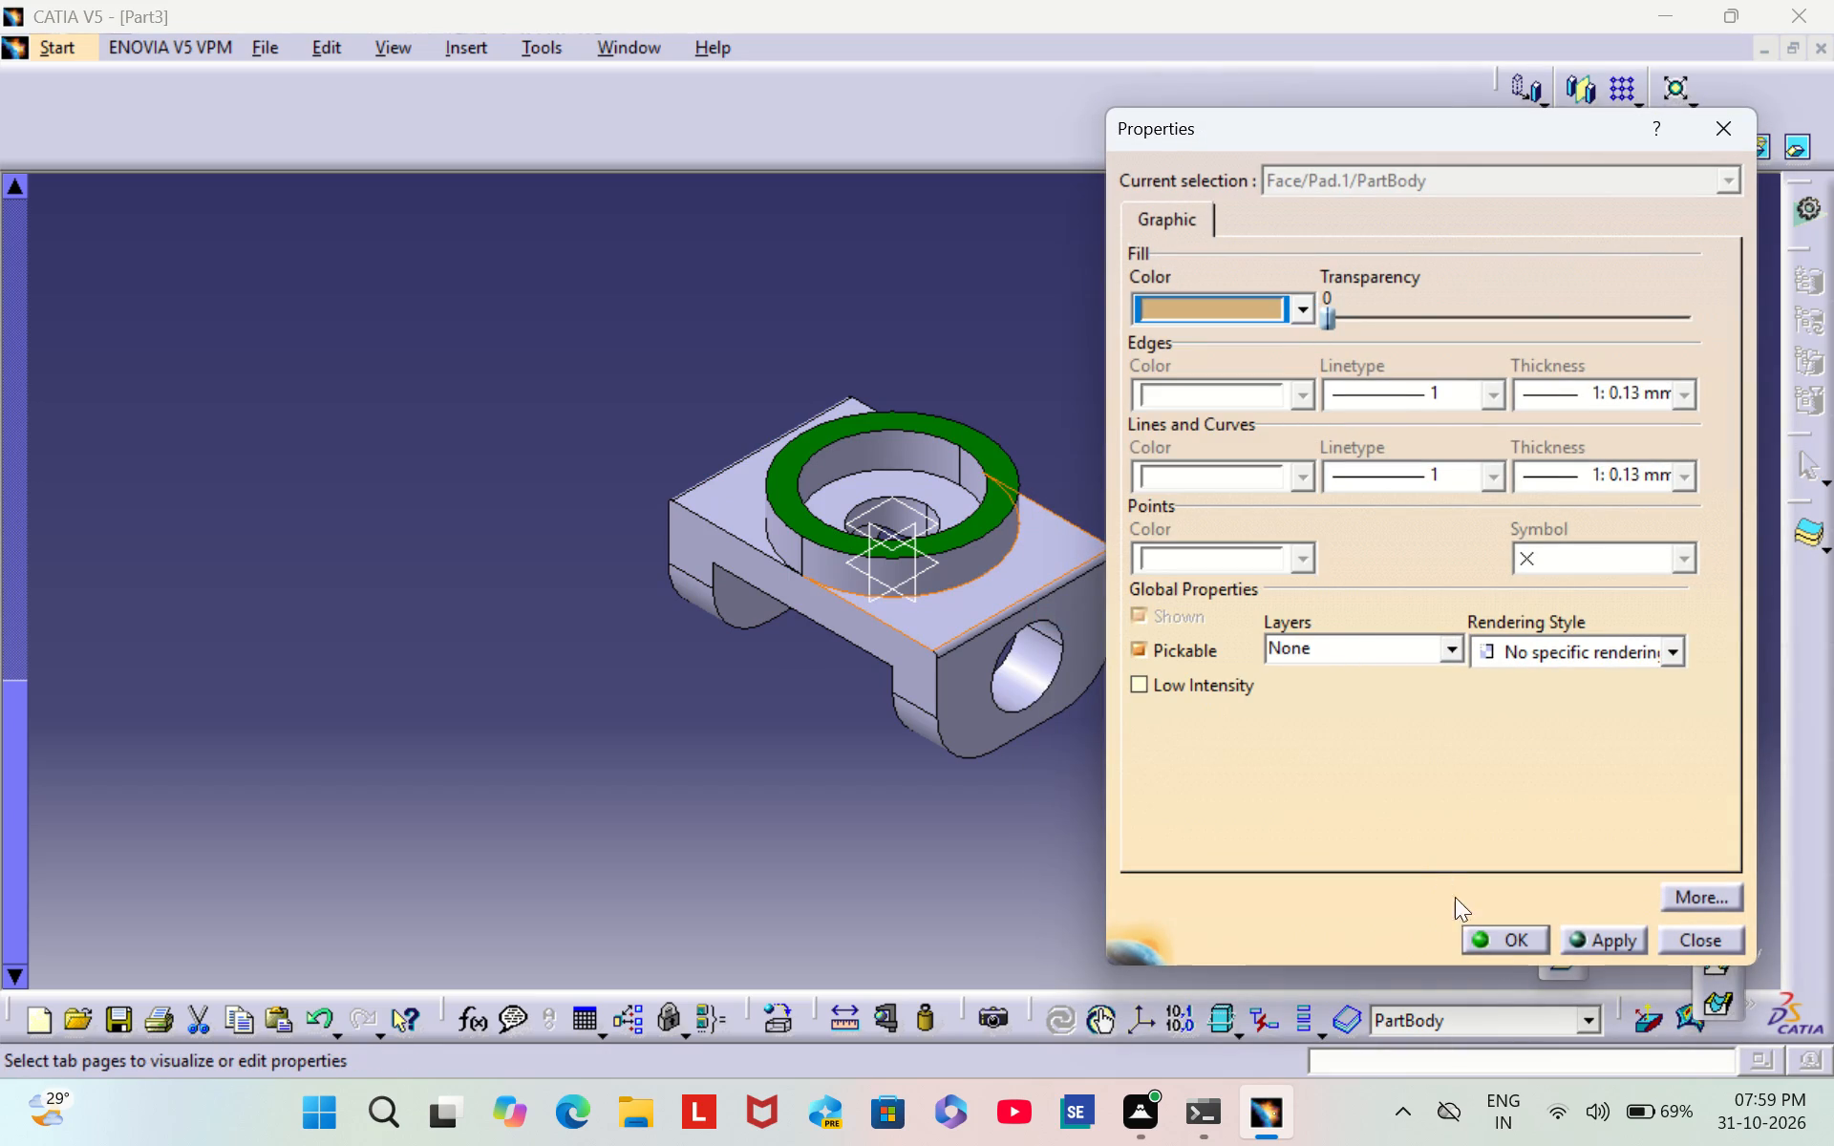
{"action": "left_click", "coordinate": [1503, 944]}
{"action": "left_click", "coordinate": [1285, 597]}
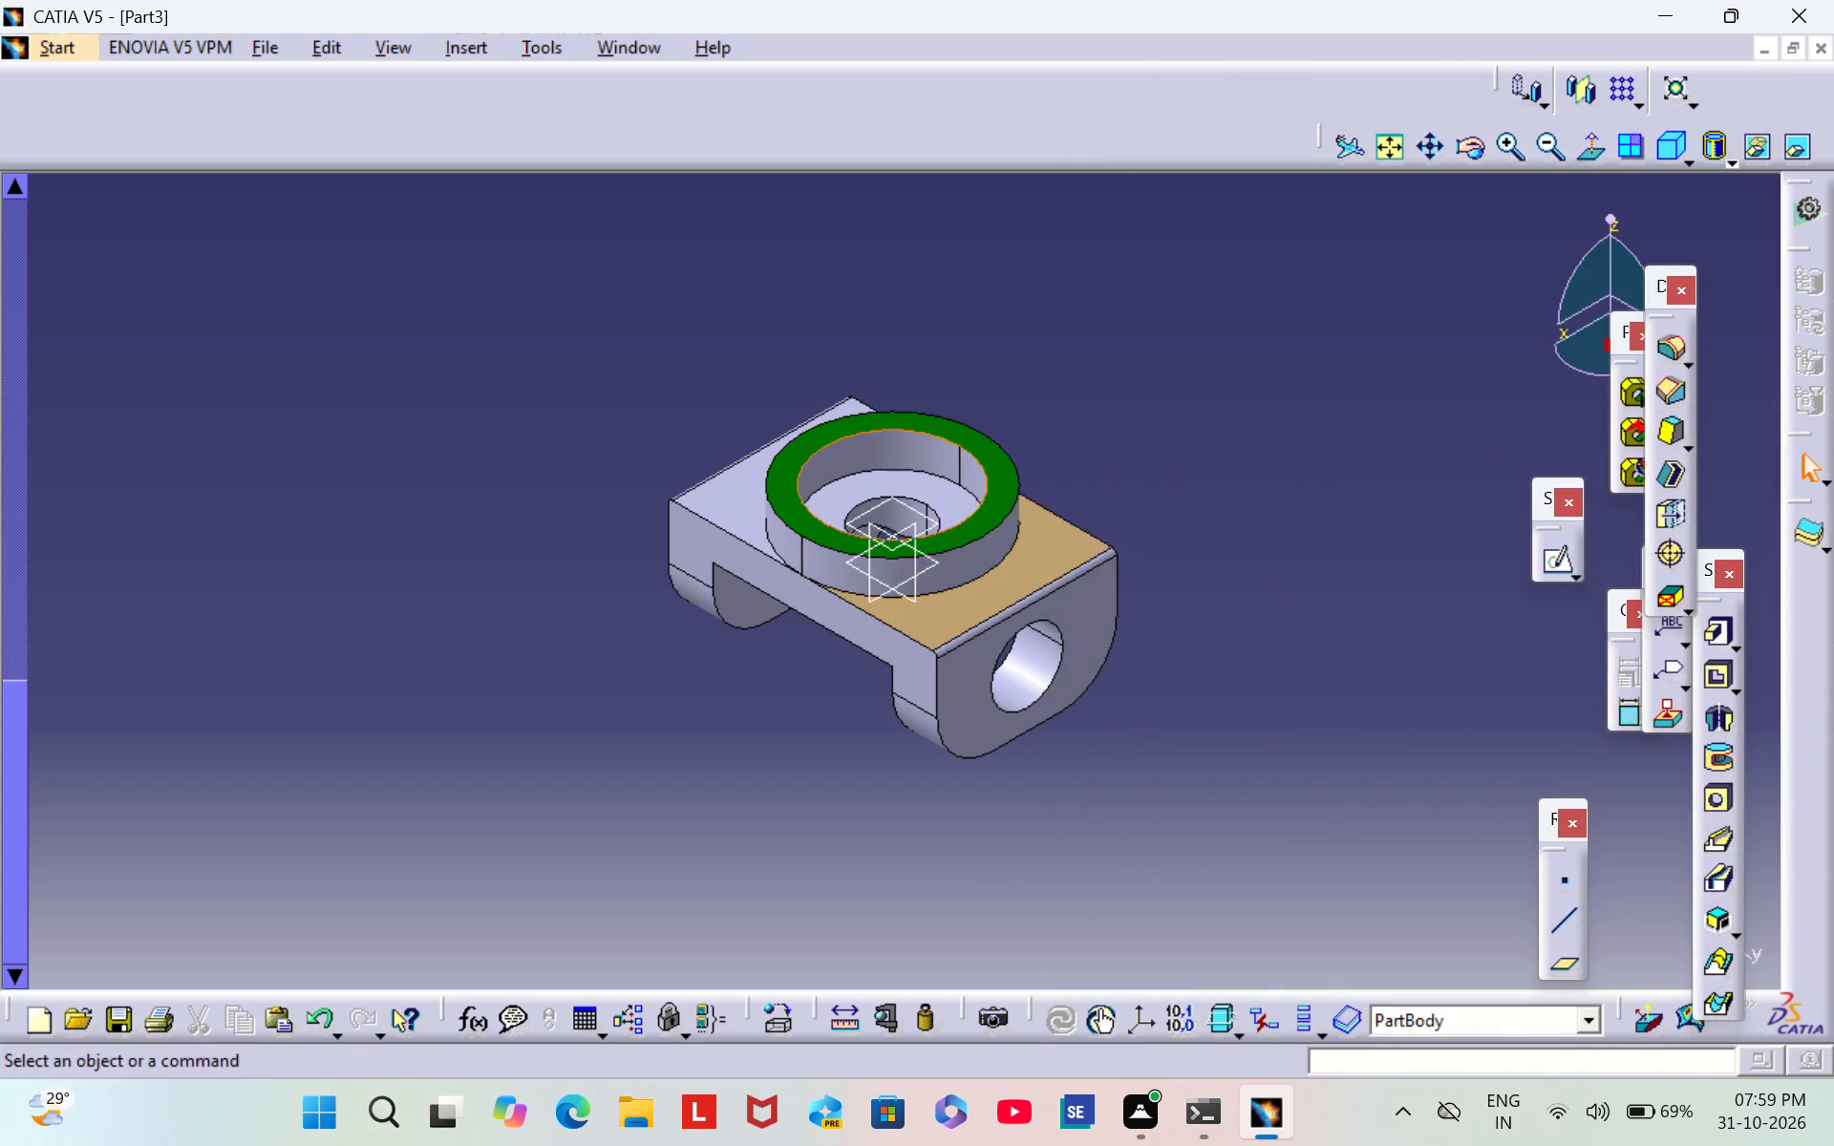
Set the fill colour of the raised ring's top face to tan.
{"action": "right_click", "coordinate": [983, 479]}
{"action": "right_click", "coordinate": [1112, 414]}
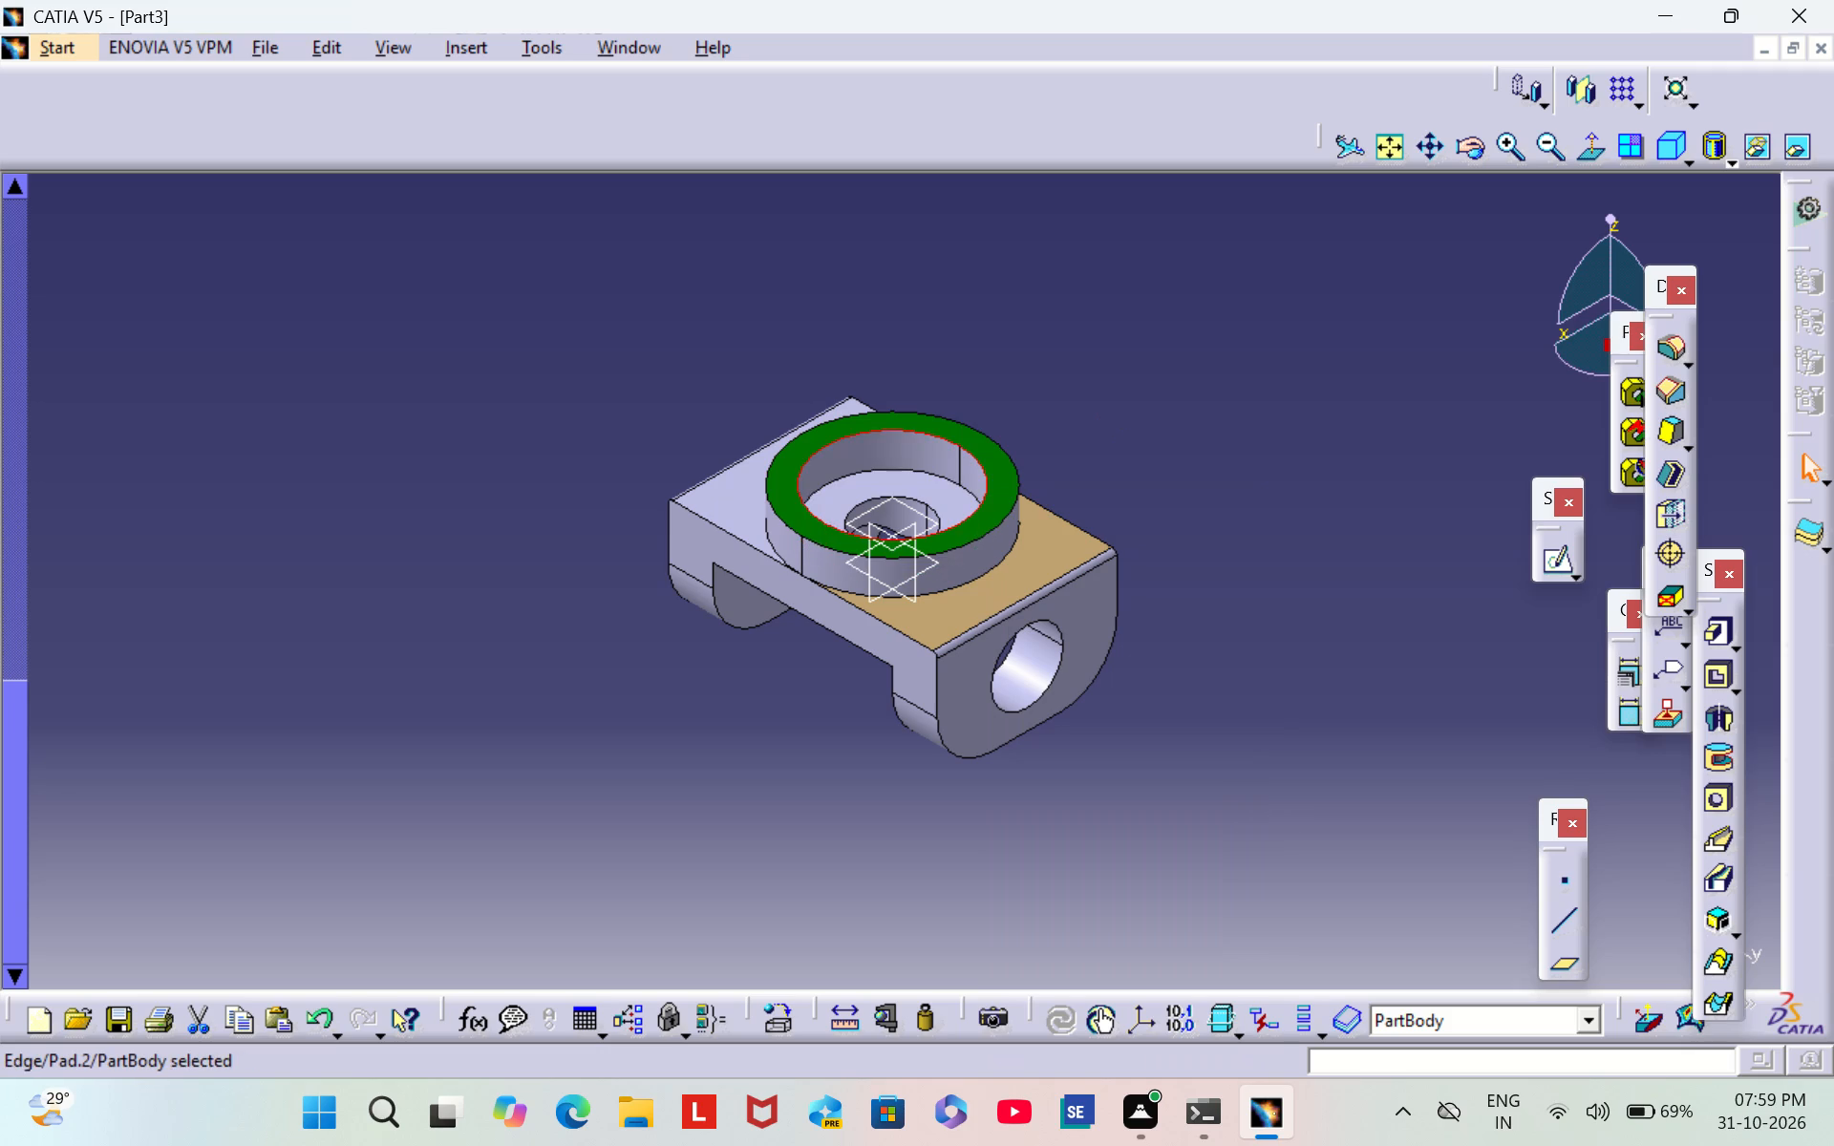
{"action": "right_click", "coordinate": [1008, 488]}
{"action": "left_click", "coordinate": [1100, 626]}
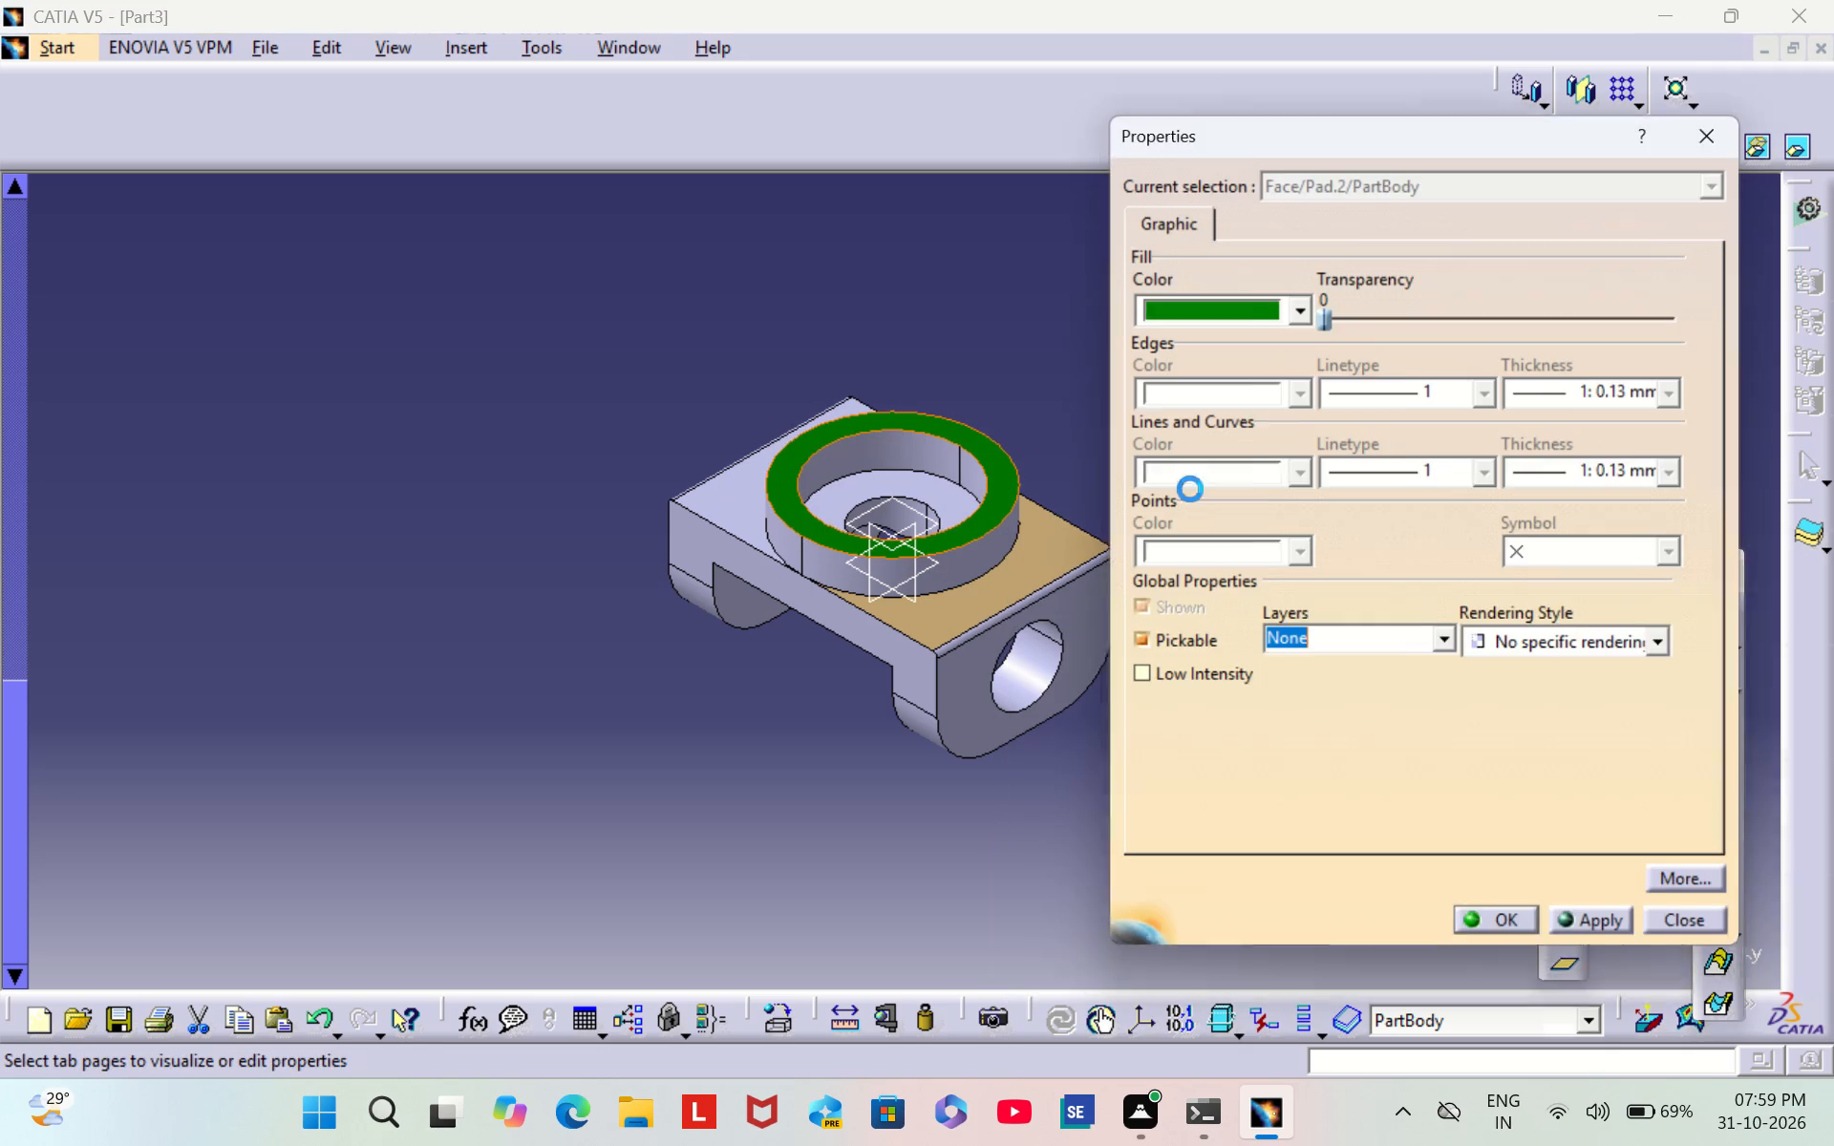
{"action": "left_click", "coordinate": [1302, 315]}
{"action": "left_click", "coordinate": [1256, 683]}
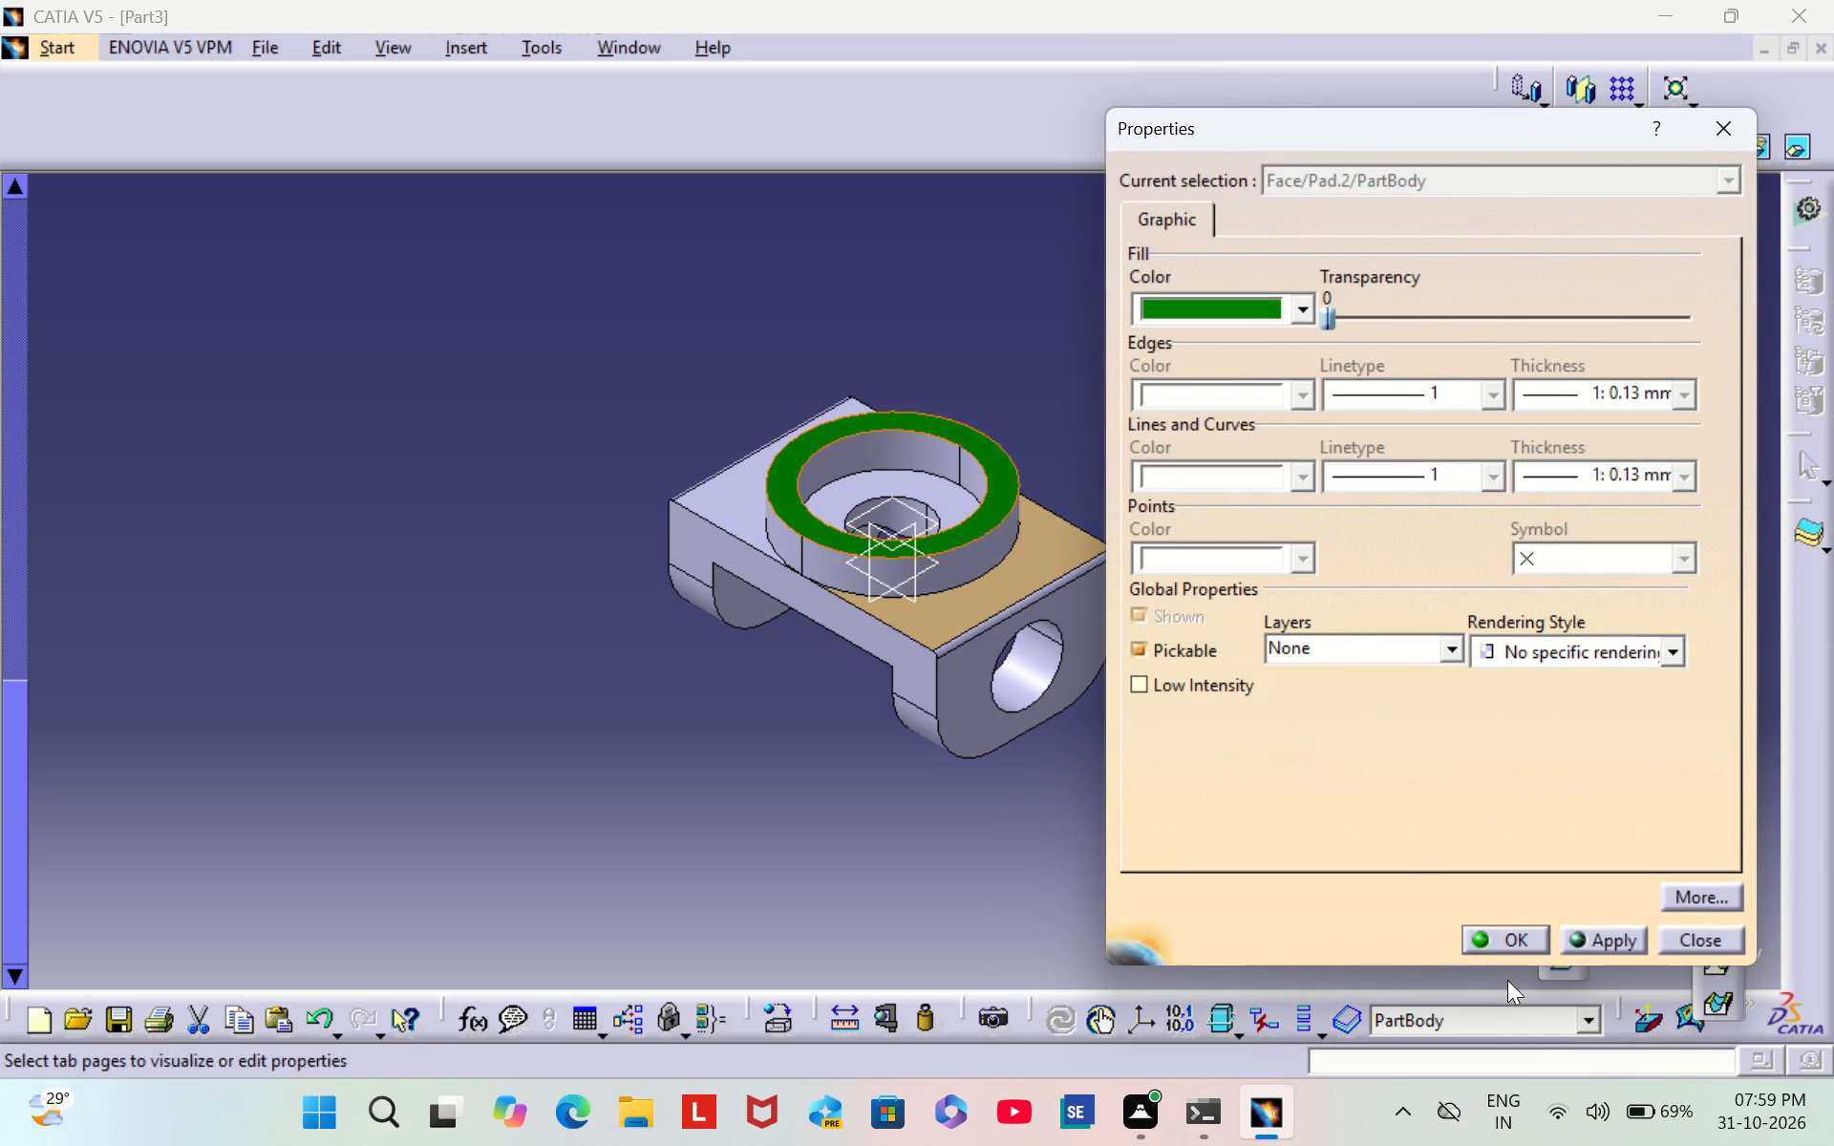
{"action": "left_click", "coordinate": [1503, 939]}
{"action": "left_click", "coordinate": [1227, 503]}
Set the fill colour of the block's remaining uncoloured top face, on the other side of the ring, to tan.
{"action": "middle_click_drag", "start_coordinate": [1214, 474], "coordinate": [885, 803]}
{"action": "right_click_drag", "start_coordinate": [1205, 476], "coordinate": [885, 803]}
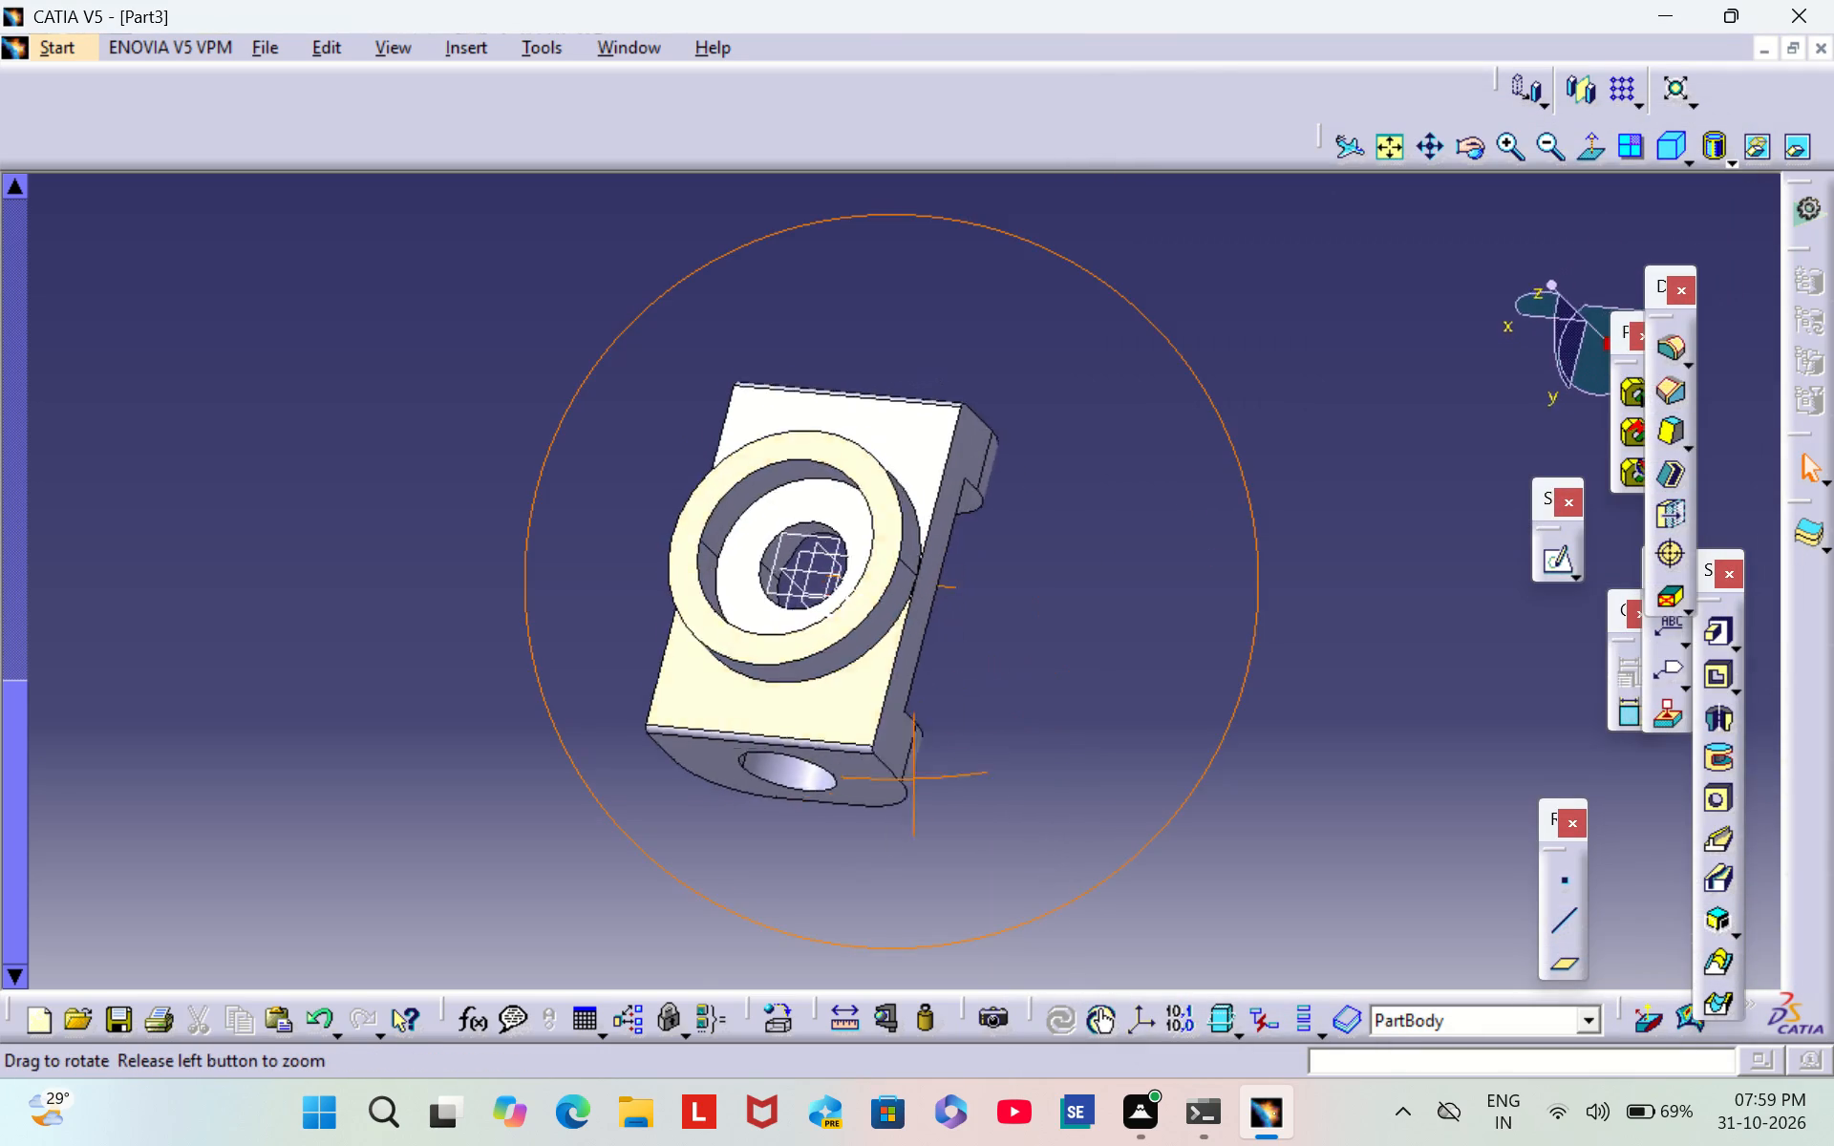
{"action": "right_click_drag", "start_coordinate": [885, 803], "coordinate": [845, 824]}
{"action": "middle_click_drag", "start_coordinate": [885, 803], "coordinate": [845, 824]}
{"action": "right_click", "coordinate": [869, 442]}
{"action": "left_click", "coordinate": [976, 555]}
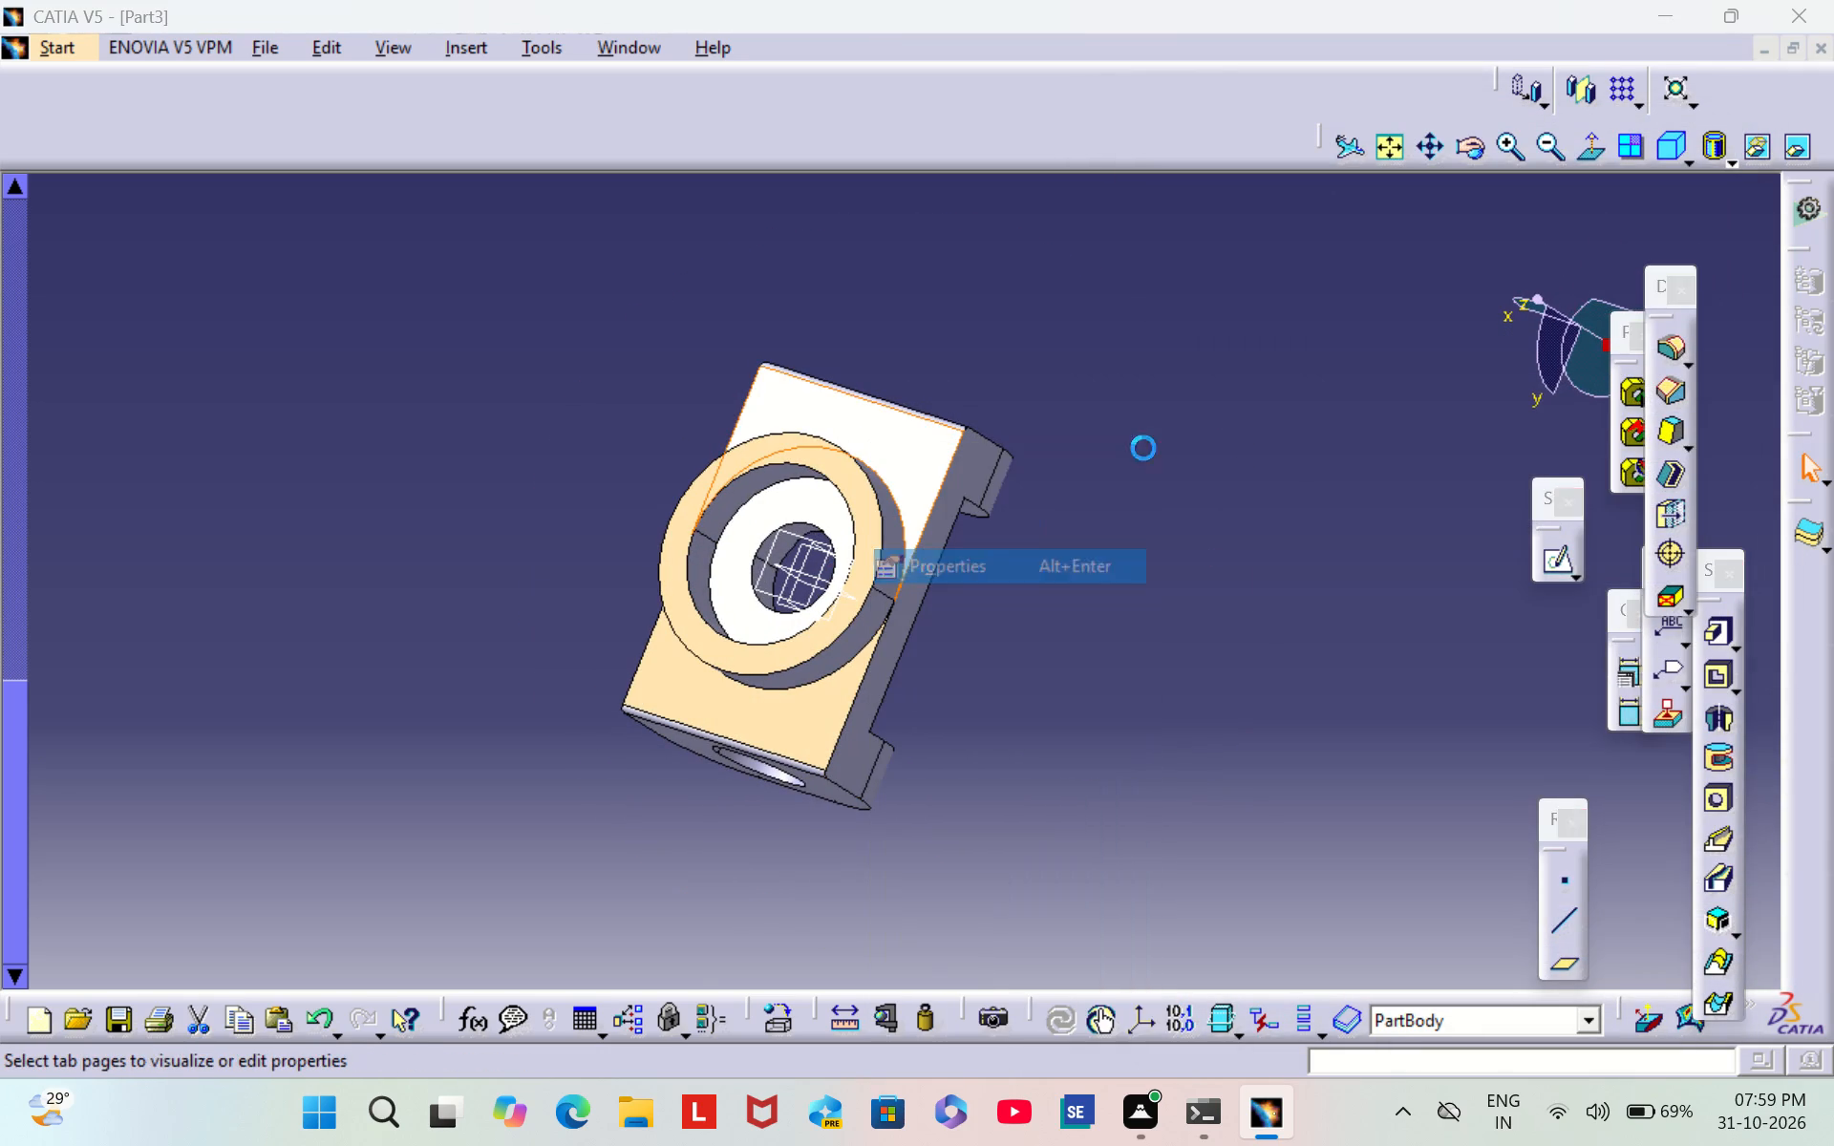
{"action": "left_click", "coordinate": [1298, 324]}
{"action": "left_click", "coordinate": [1223, 689]}
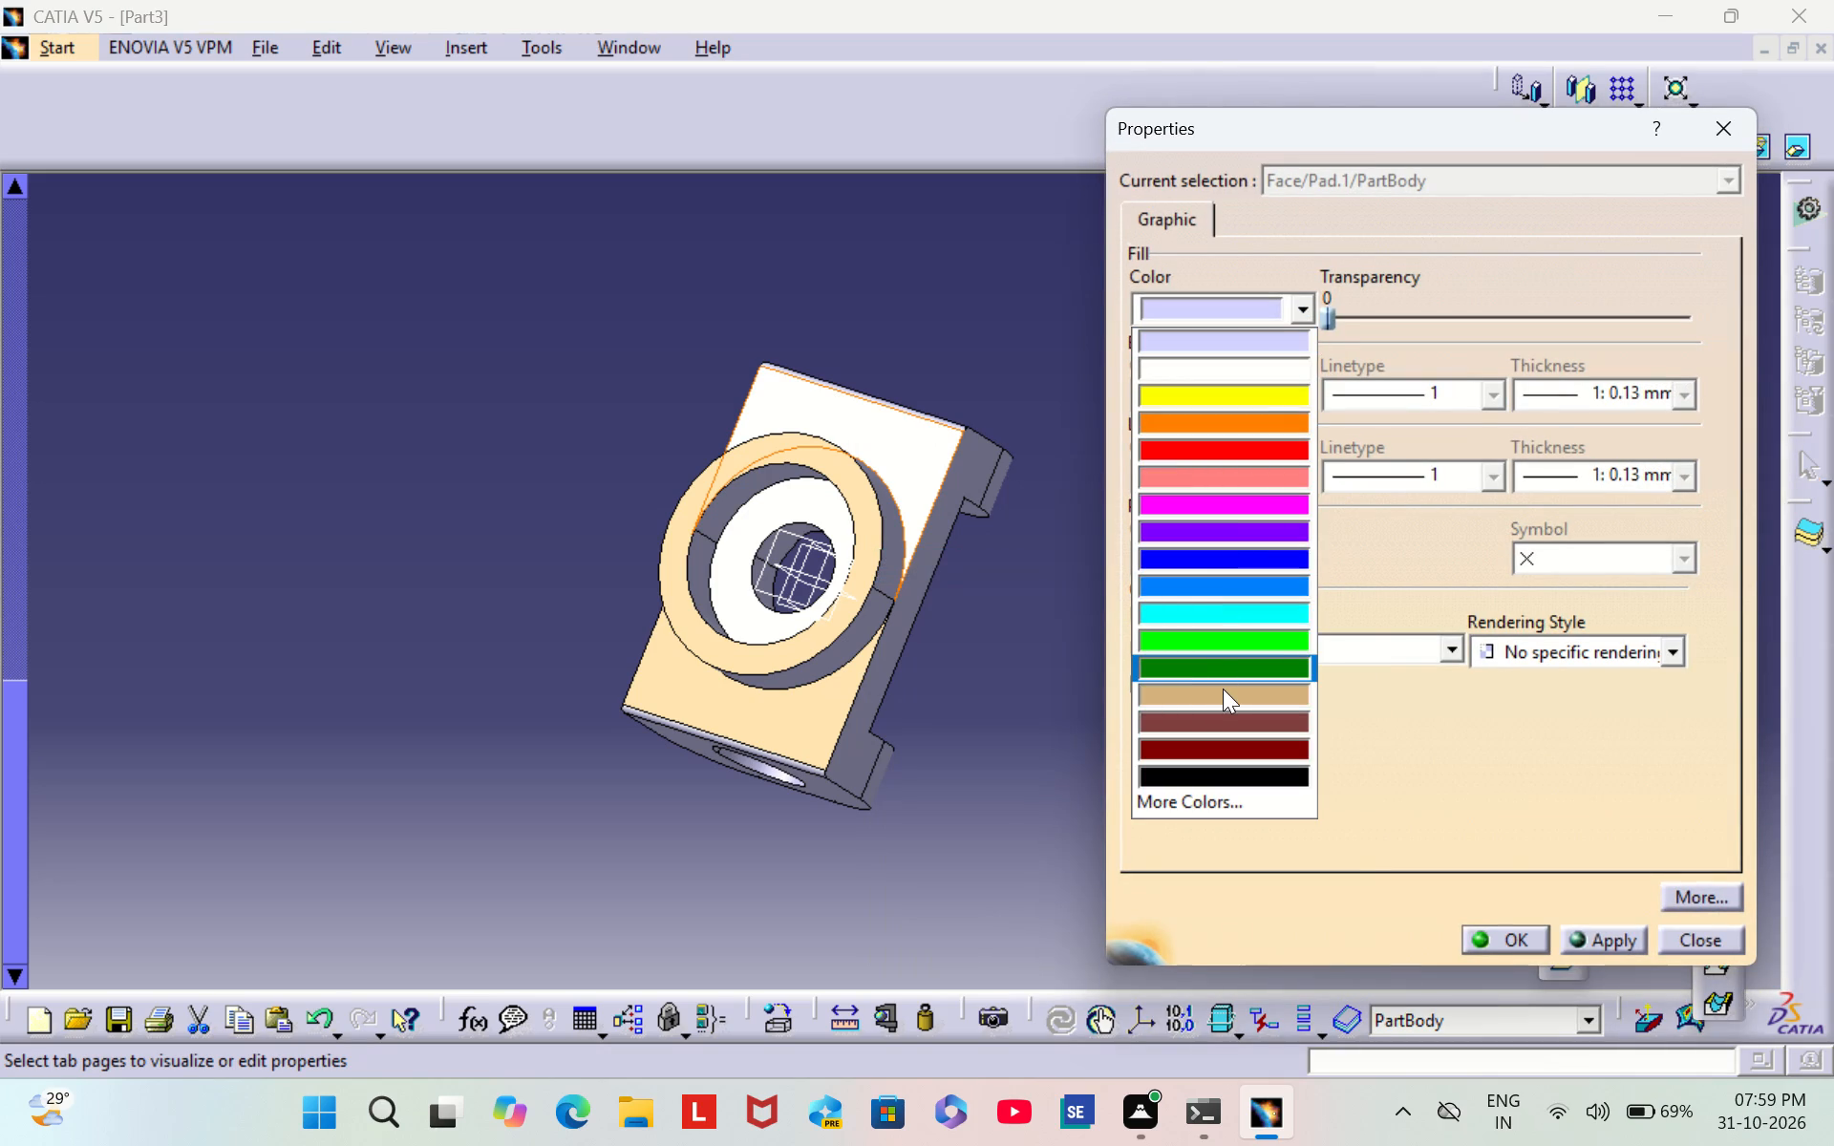
{"action": "left_click", "coordinate": [1516, 945]}
{"action": "left_click", "coordinate": [1103, 483]}
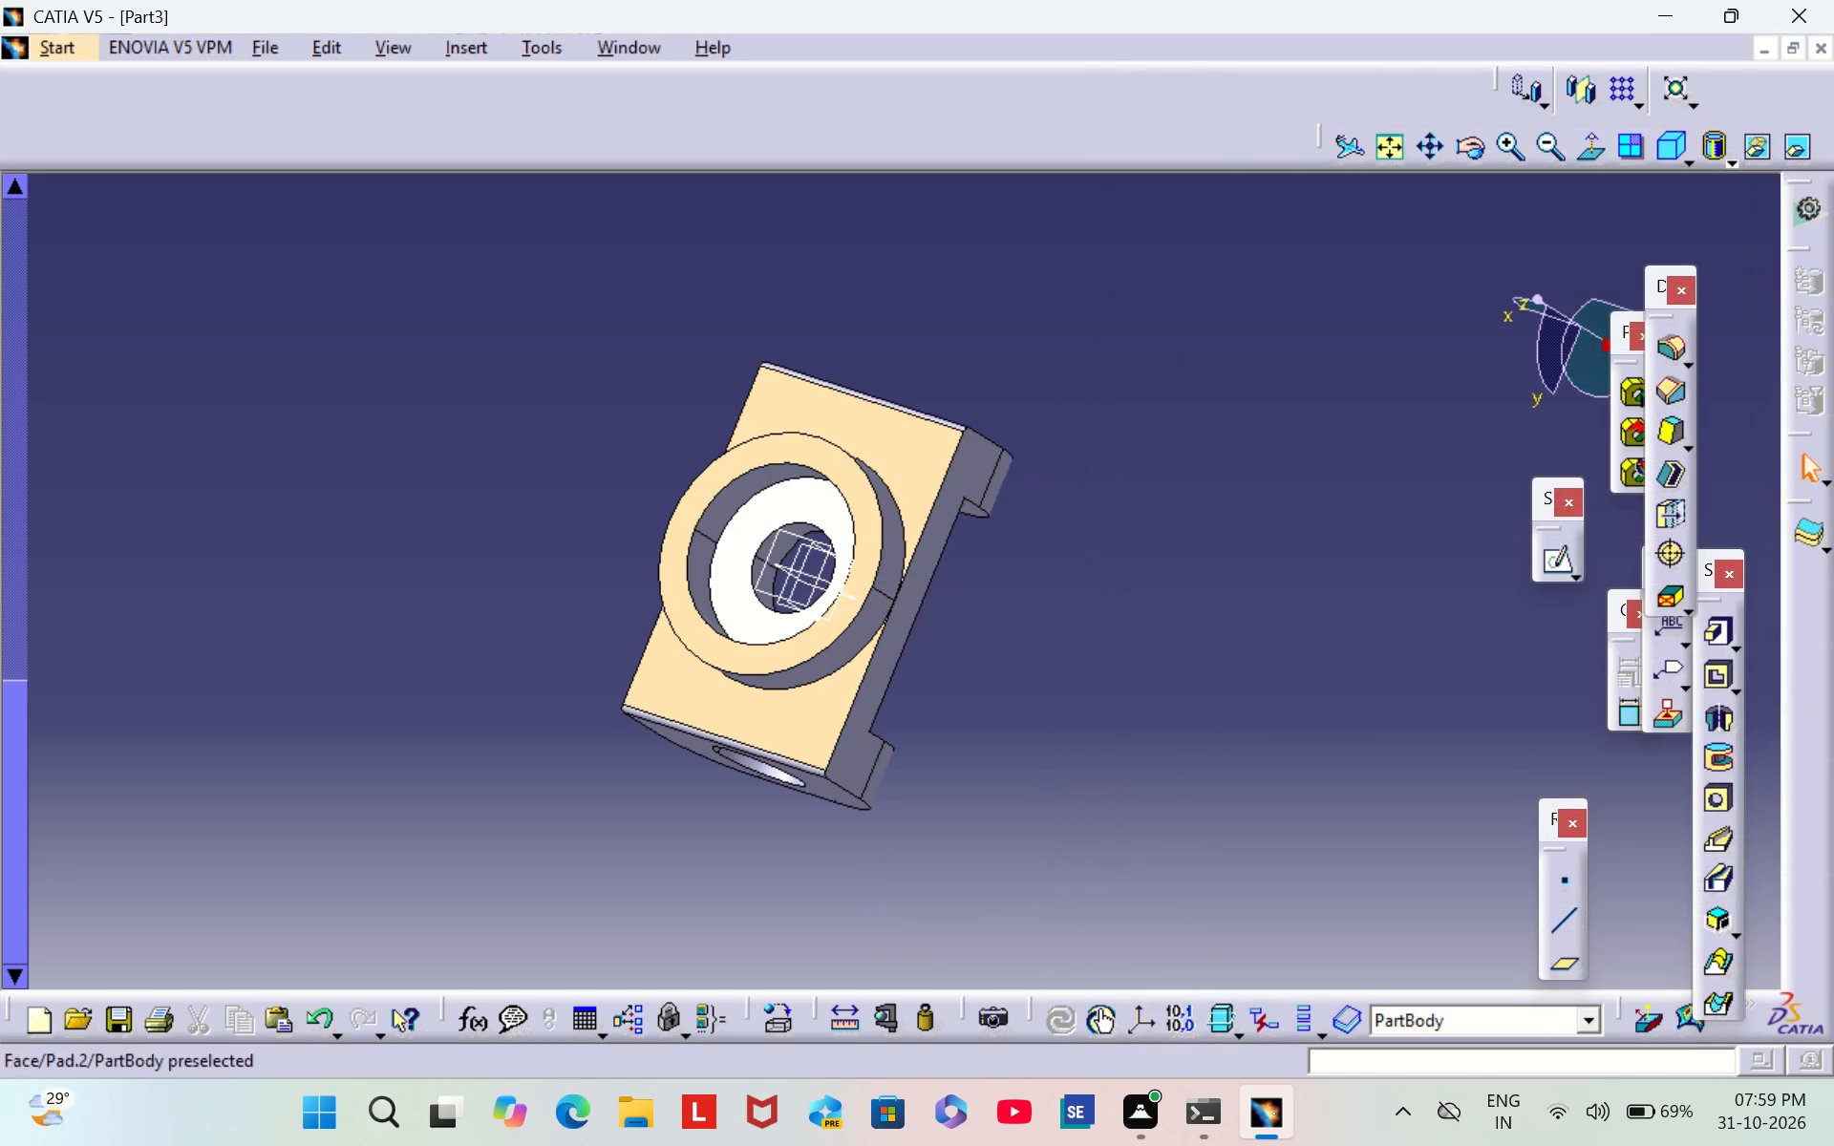
Set the fill colour of the raised ring's inner cylindrical wall to tan.
{"action": "right_click", "coordinate": [730, 506]}
{"action": "left_click", "coordinate": [888, 612]}
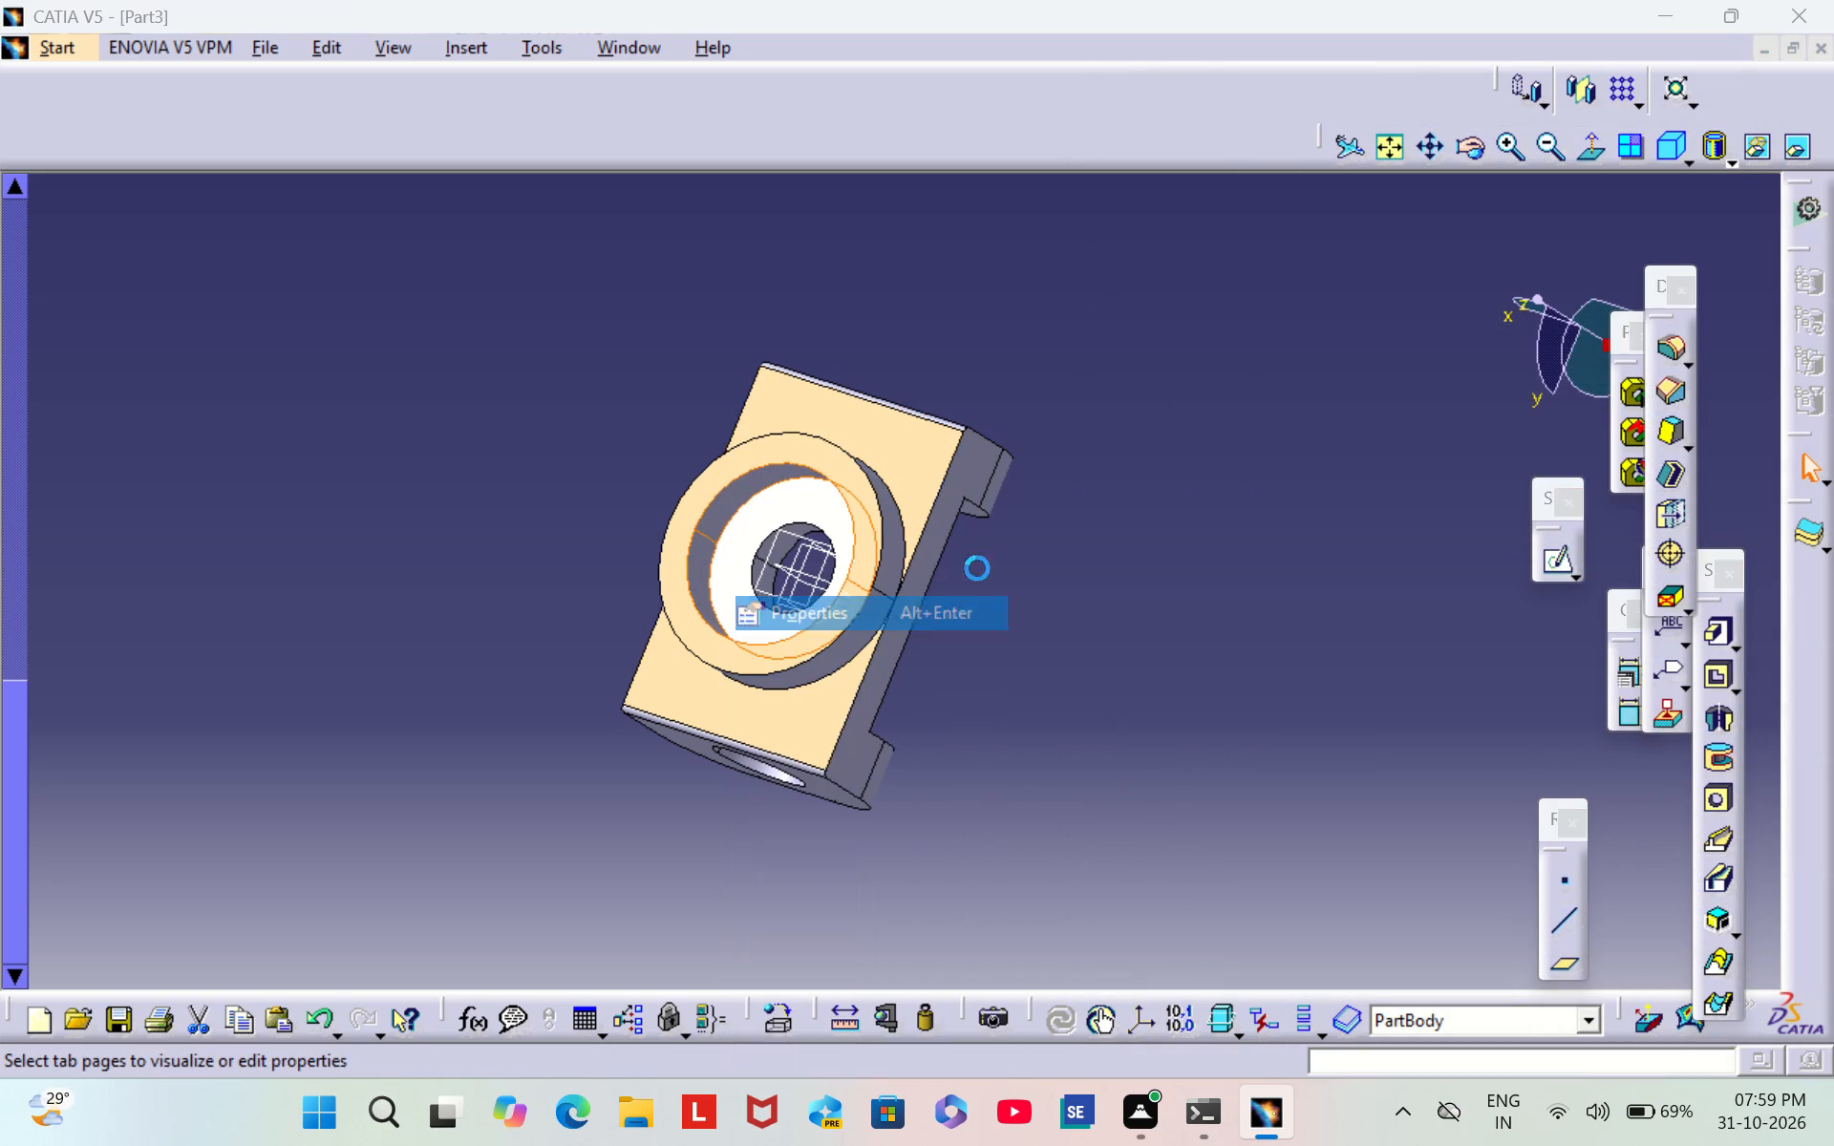
{"action": "left_click", "coordinate": [1303, 308]}
{"action": "left_click", "coordinate": [1229, 680]}
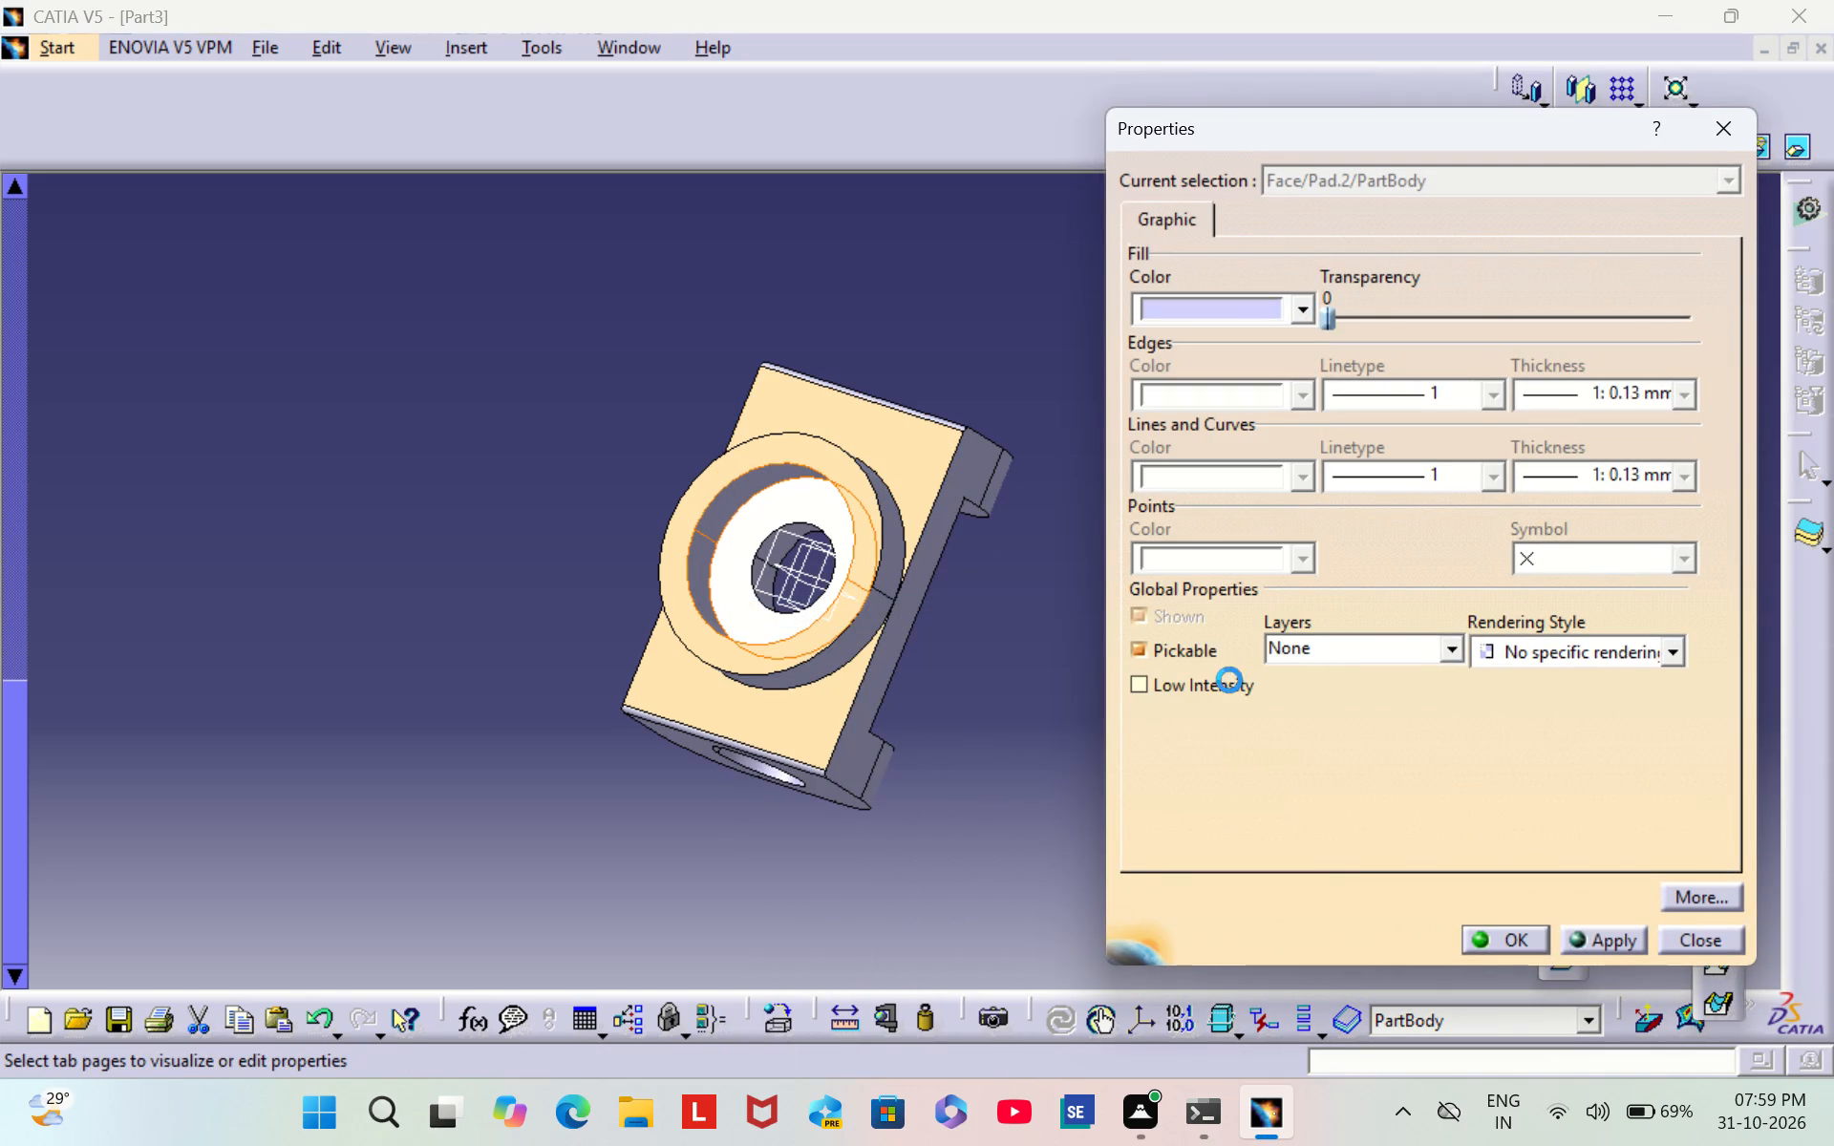
{"action": "left_click", "coordinate": [1311, 308]}
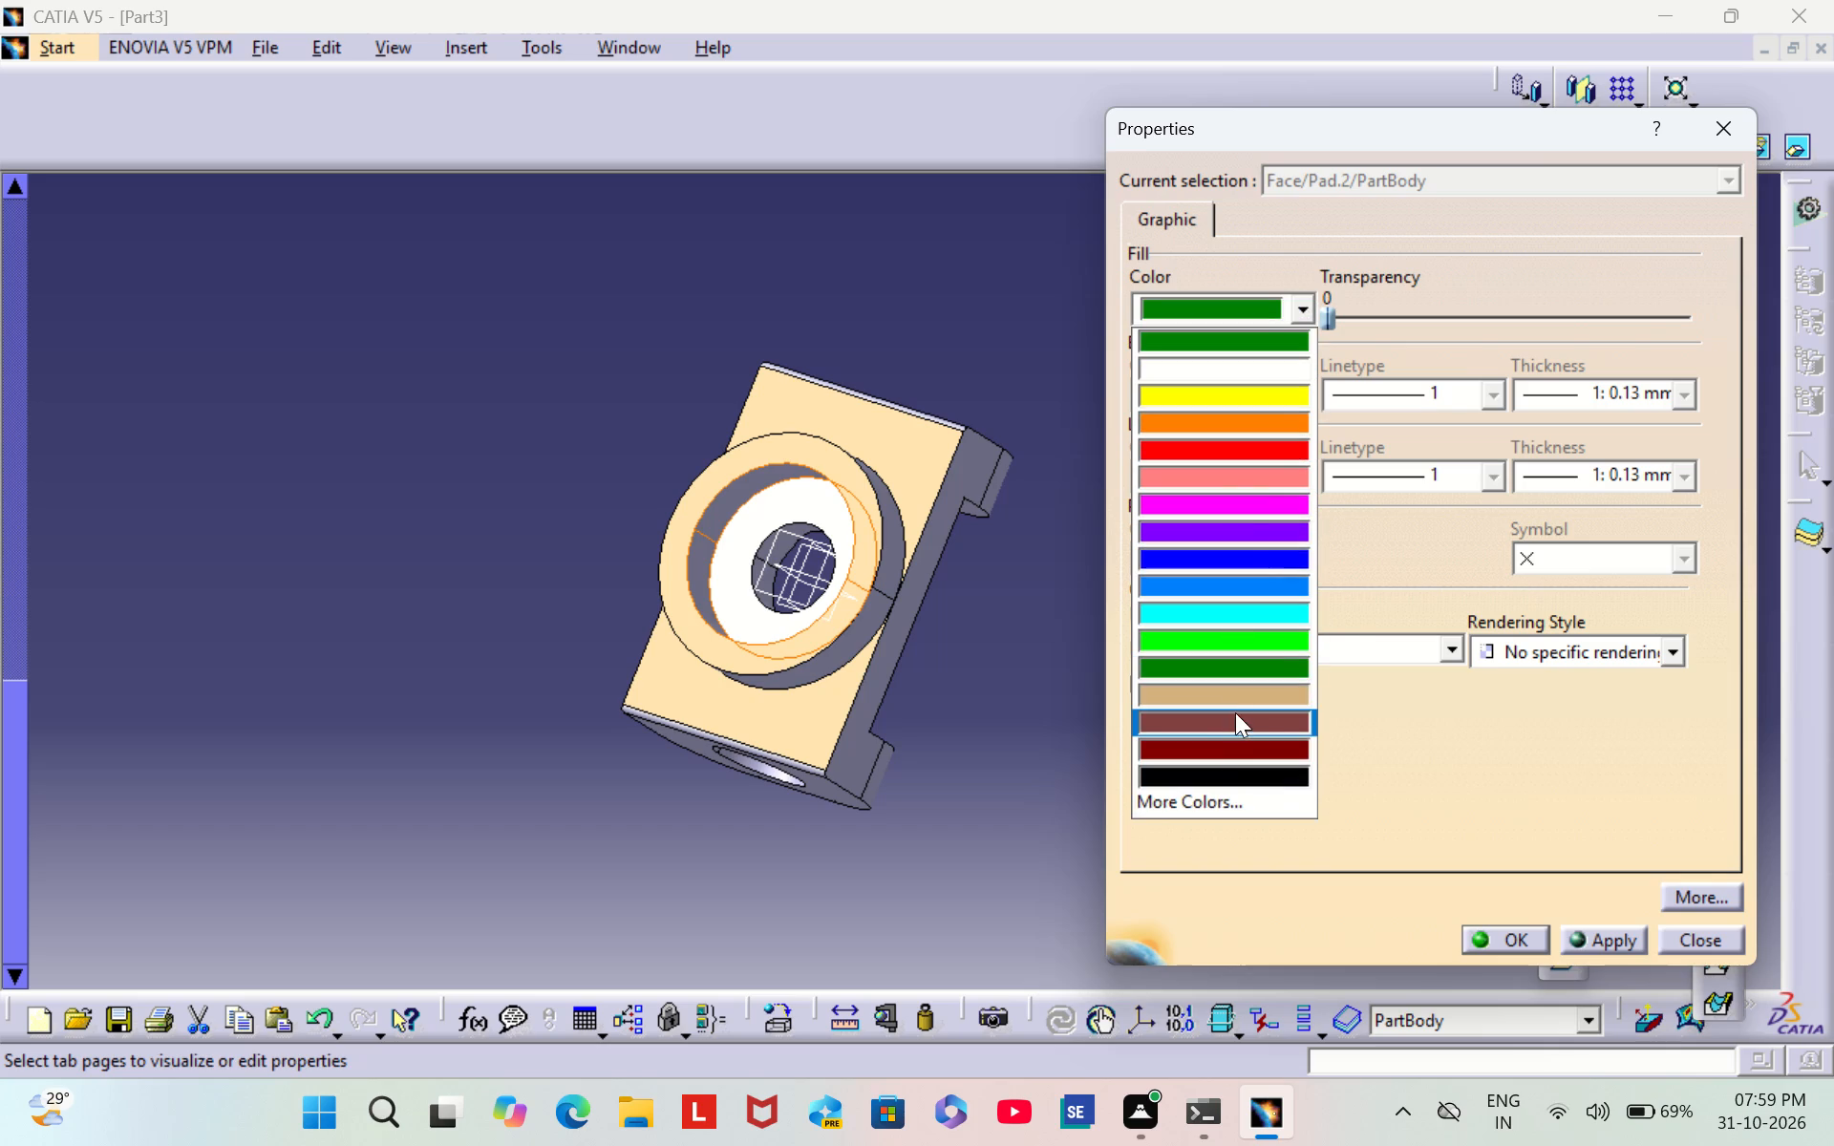
{"action": "left_click", "coordinate": [1242, 695]}
{"action": "left_click", "coordinate": [1512, 925]}
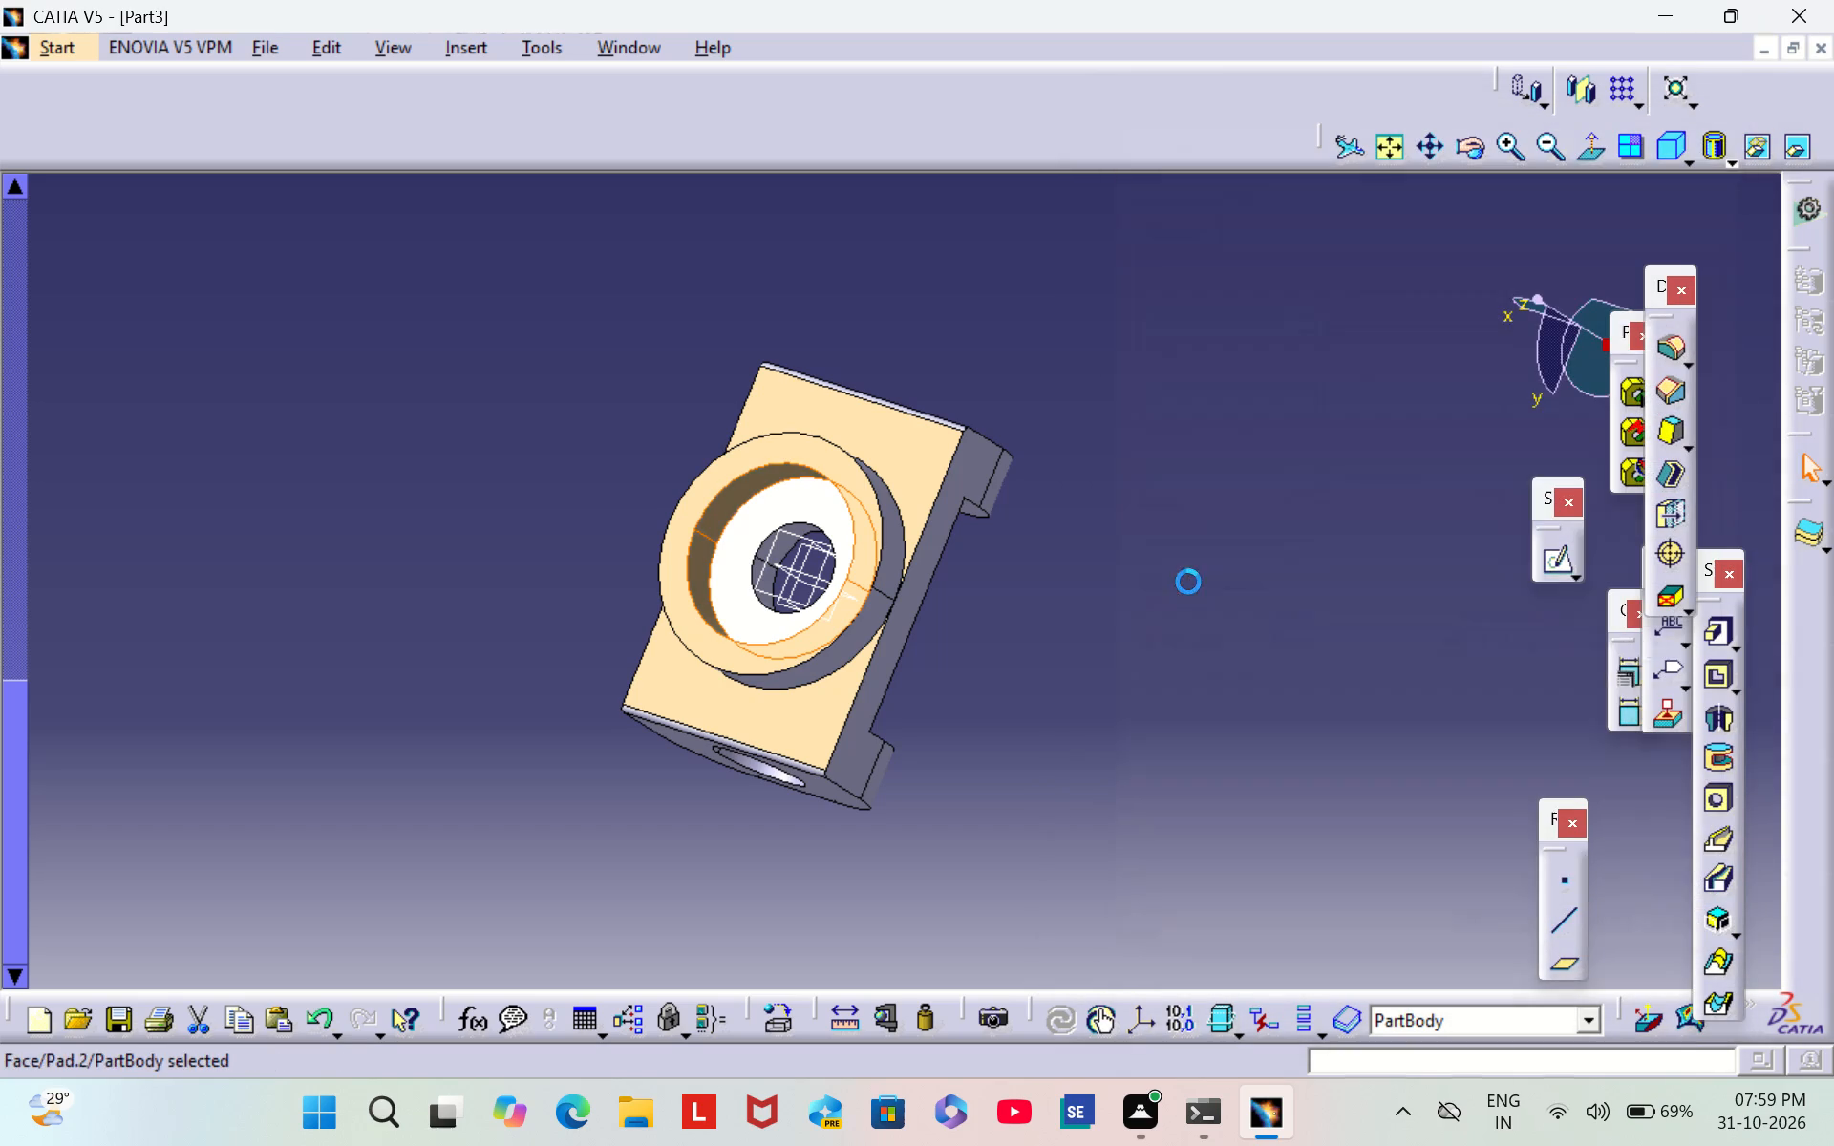
{"action": "left_click", "coordinate": [1188, 580]}
Set the fill colour of the flat floor inside the raised ring, around the central hole, to tan.
{"action": "scroll", "coordinate": [751, 632], "scroll_direction": "down", "scroll_amount": 1}
{"action": "middle_click_drag", "start_coordinate": [751, 632], "coordinate": [1294, 714]}
{"action": "right_click_drag", "start_coordinate": [777, 642], "coordinate": [1294, 714]}
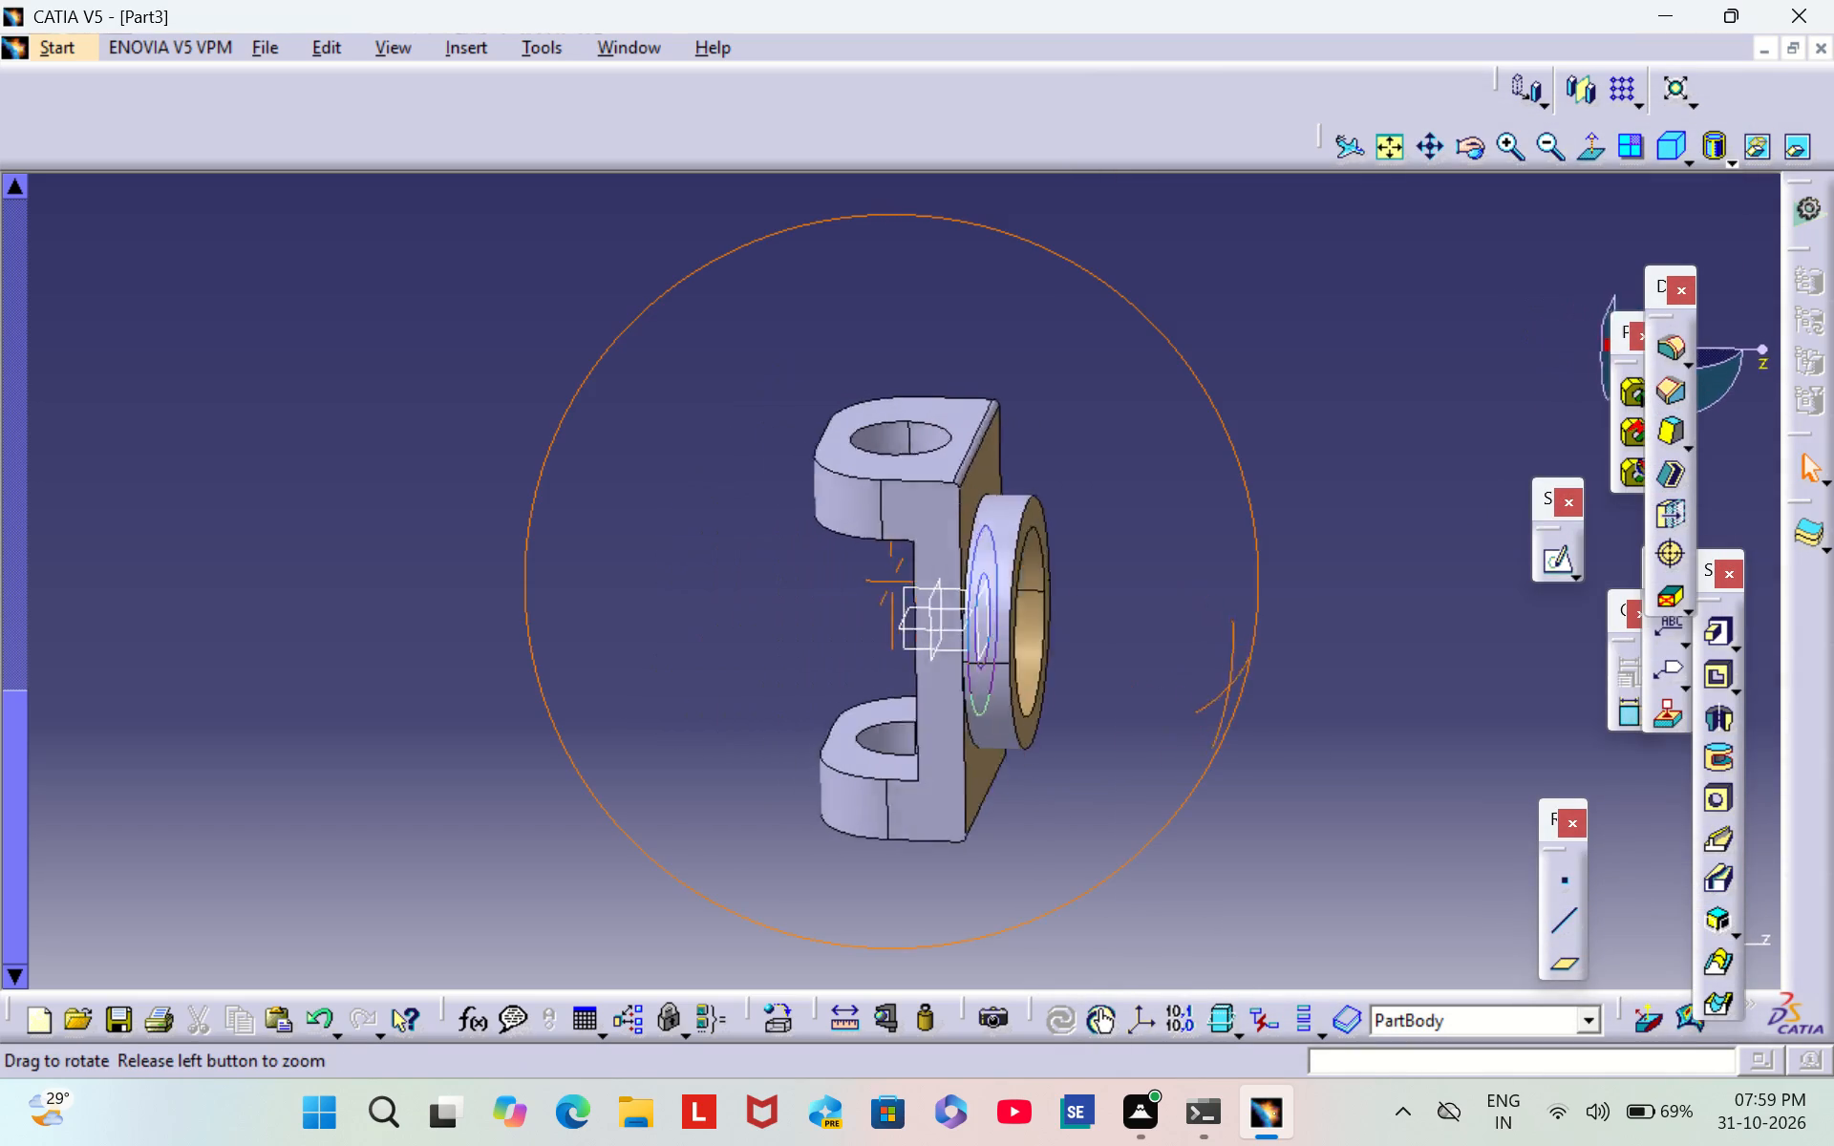
{"action": "middle_click_drag", "start_coordinate": [1294, 714], "coordinate": [1162, 680]}
{"action": "right_click_drag", "start_coordinate": [1294, 714], "coordinate": [1099, 660]}
{"action": "right_click", "coordinate": [980, 596]}
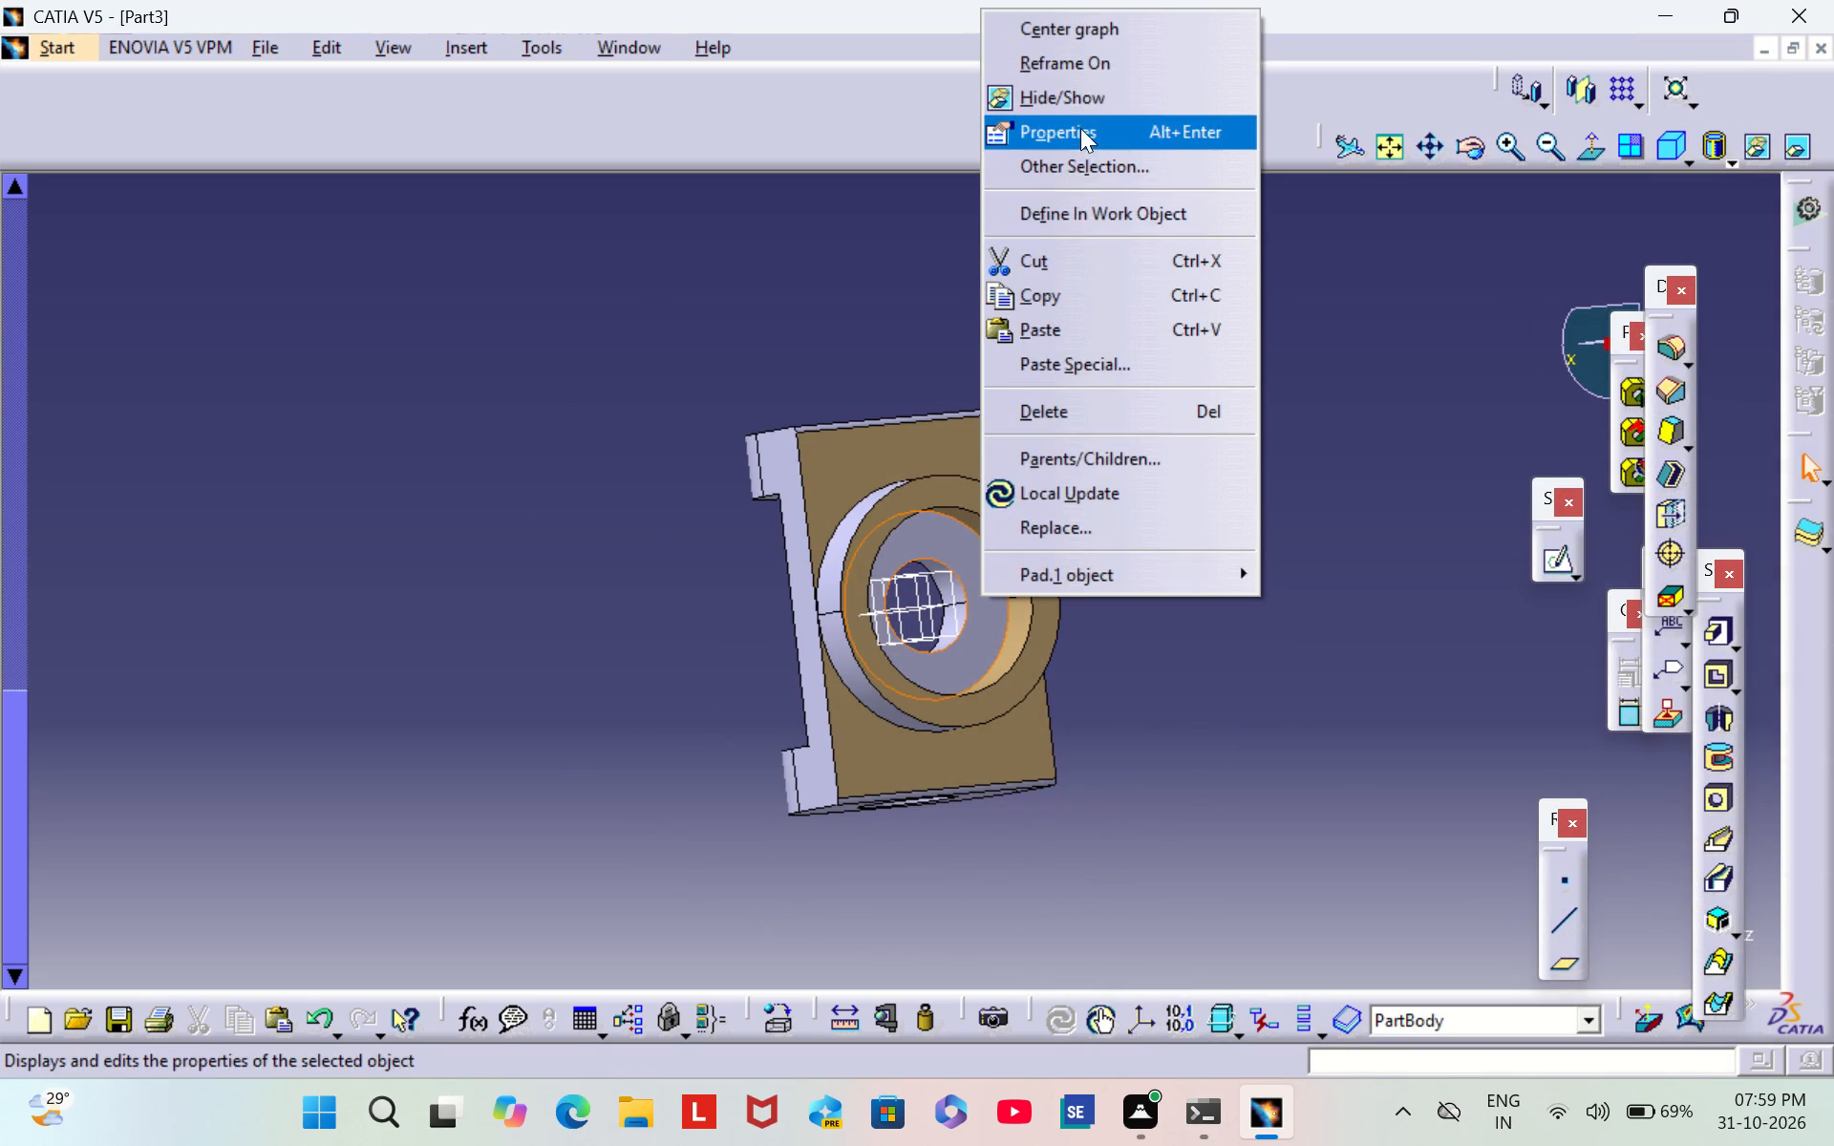
{"action": "left_click", "coordinate": [1080, 128]}
{"action": "left_click", "coordinate": [1303, 309]}
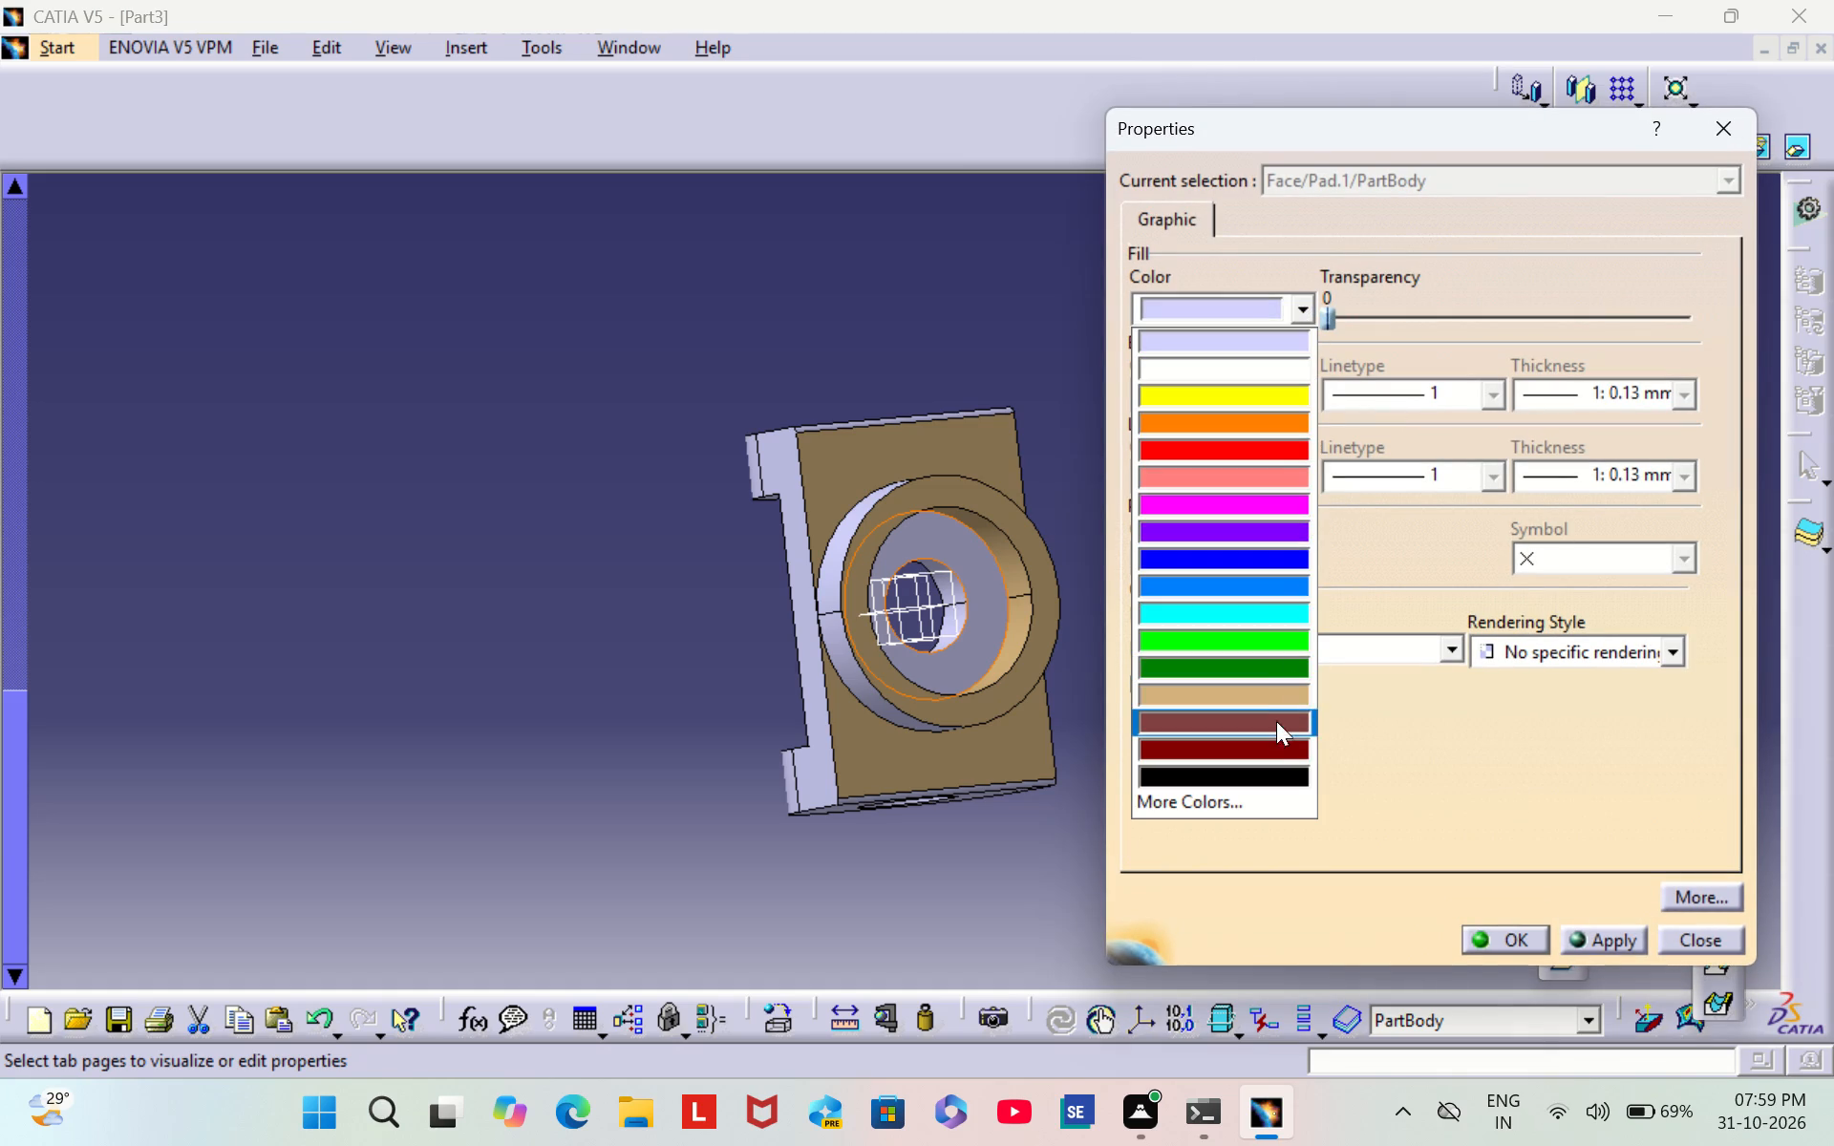
{"action": "left_click", "coordinate": [1263, 693]}
{"action": "left_click", "coordinate": [1513, 941]}
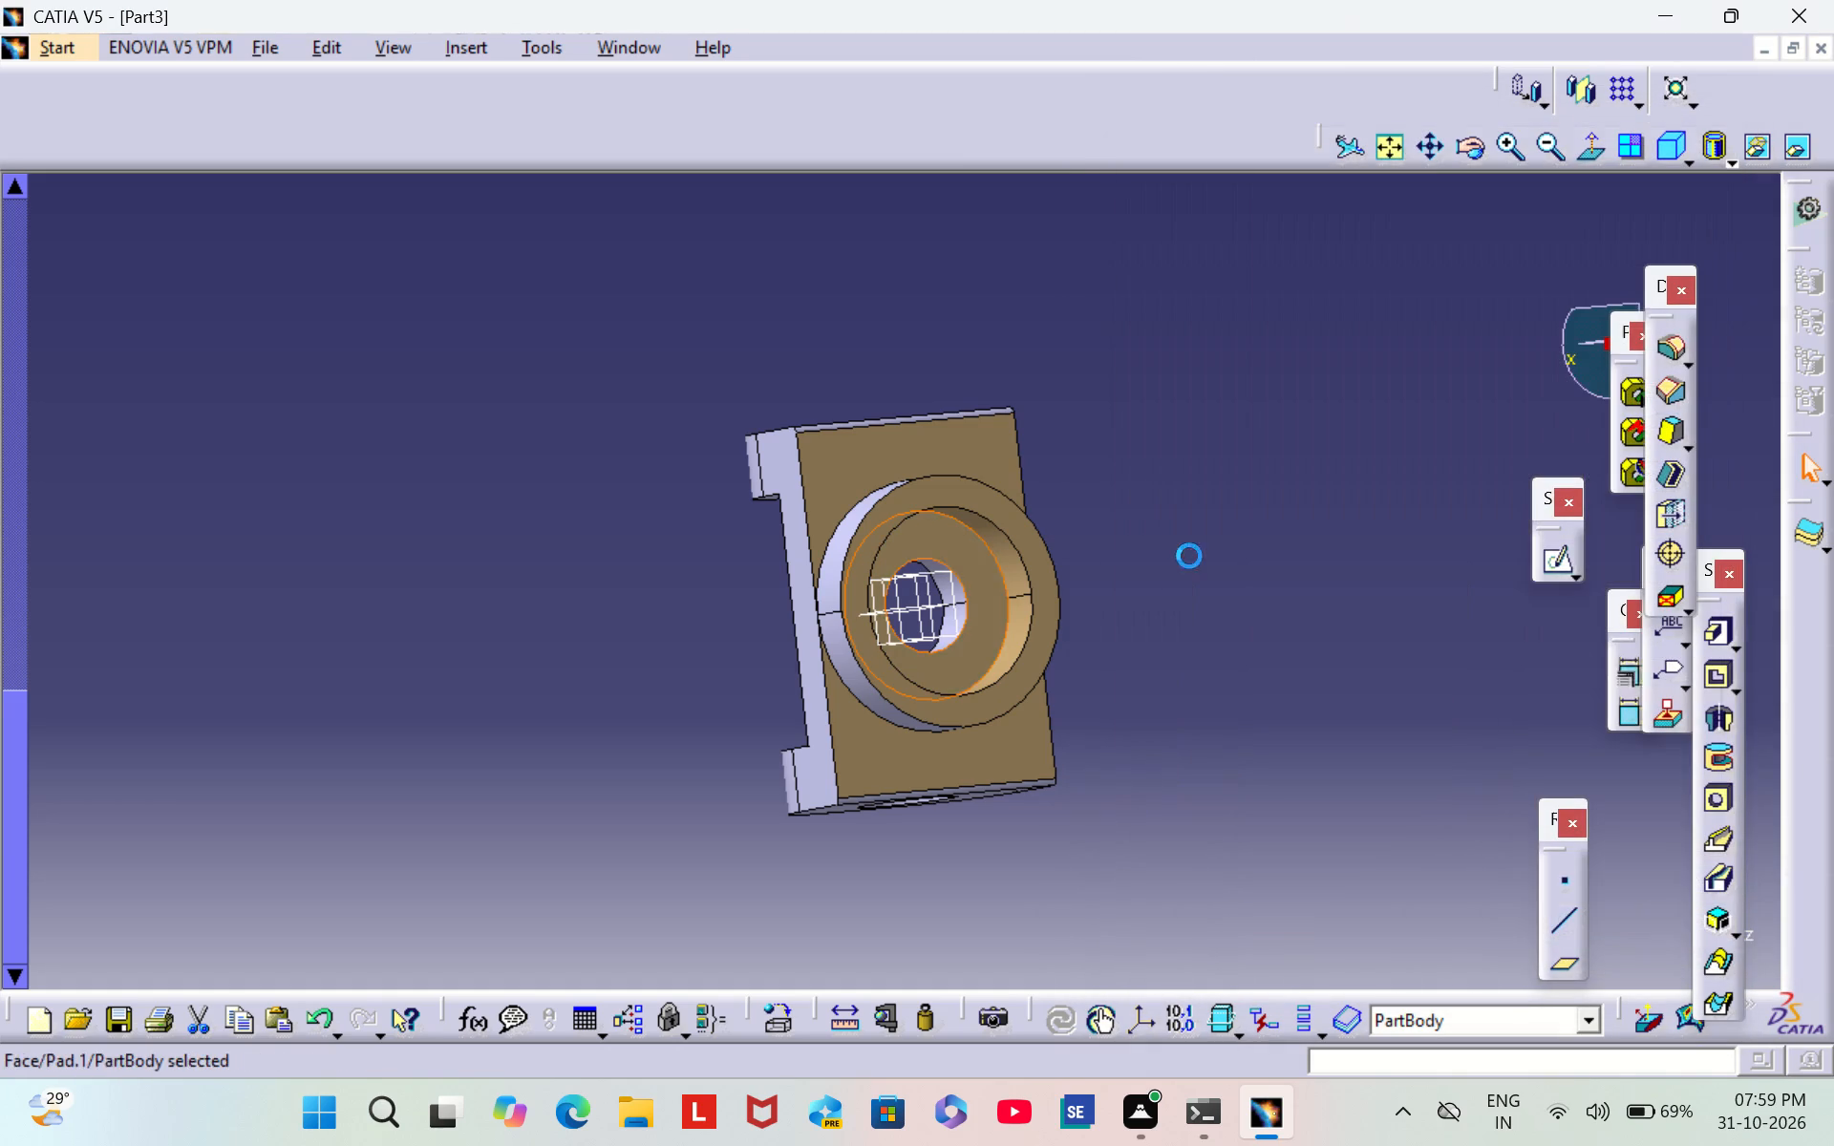
{"action": "left_click", "coordinate": [1189, 556]}
Set the fill colour of the raised ring's outer cylindrical wall to tan.
{"action": "middle_click_drag", "start_coordinate": [1124, 559], "coordinate": [800, 783]}
{"action": "scroll", "coordinate": [1124, 559], "scroll_direction": "down", "scroll_amount": 1}
{"action": "right_click_drag", "start_coordinate": [1111, 559], "coordinate": [800, 783]}
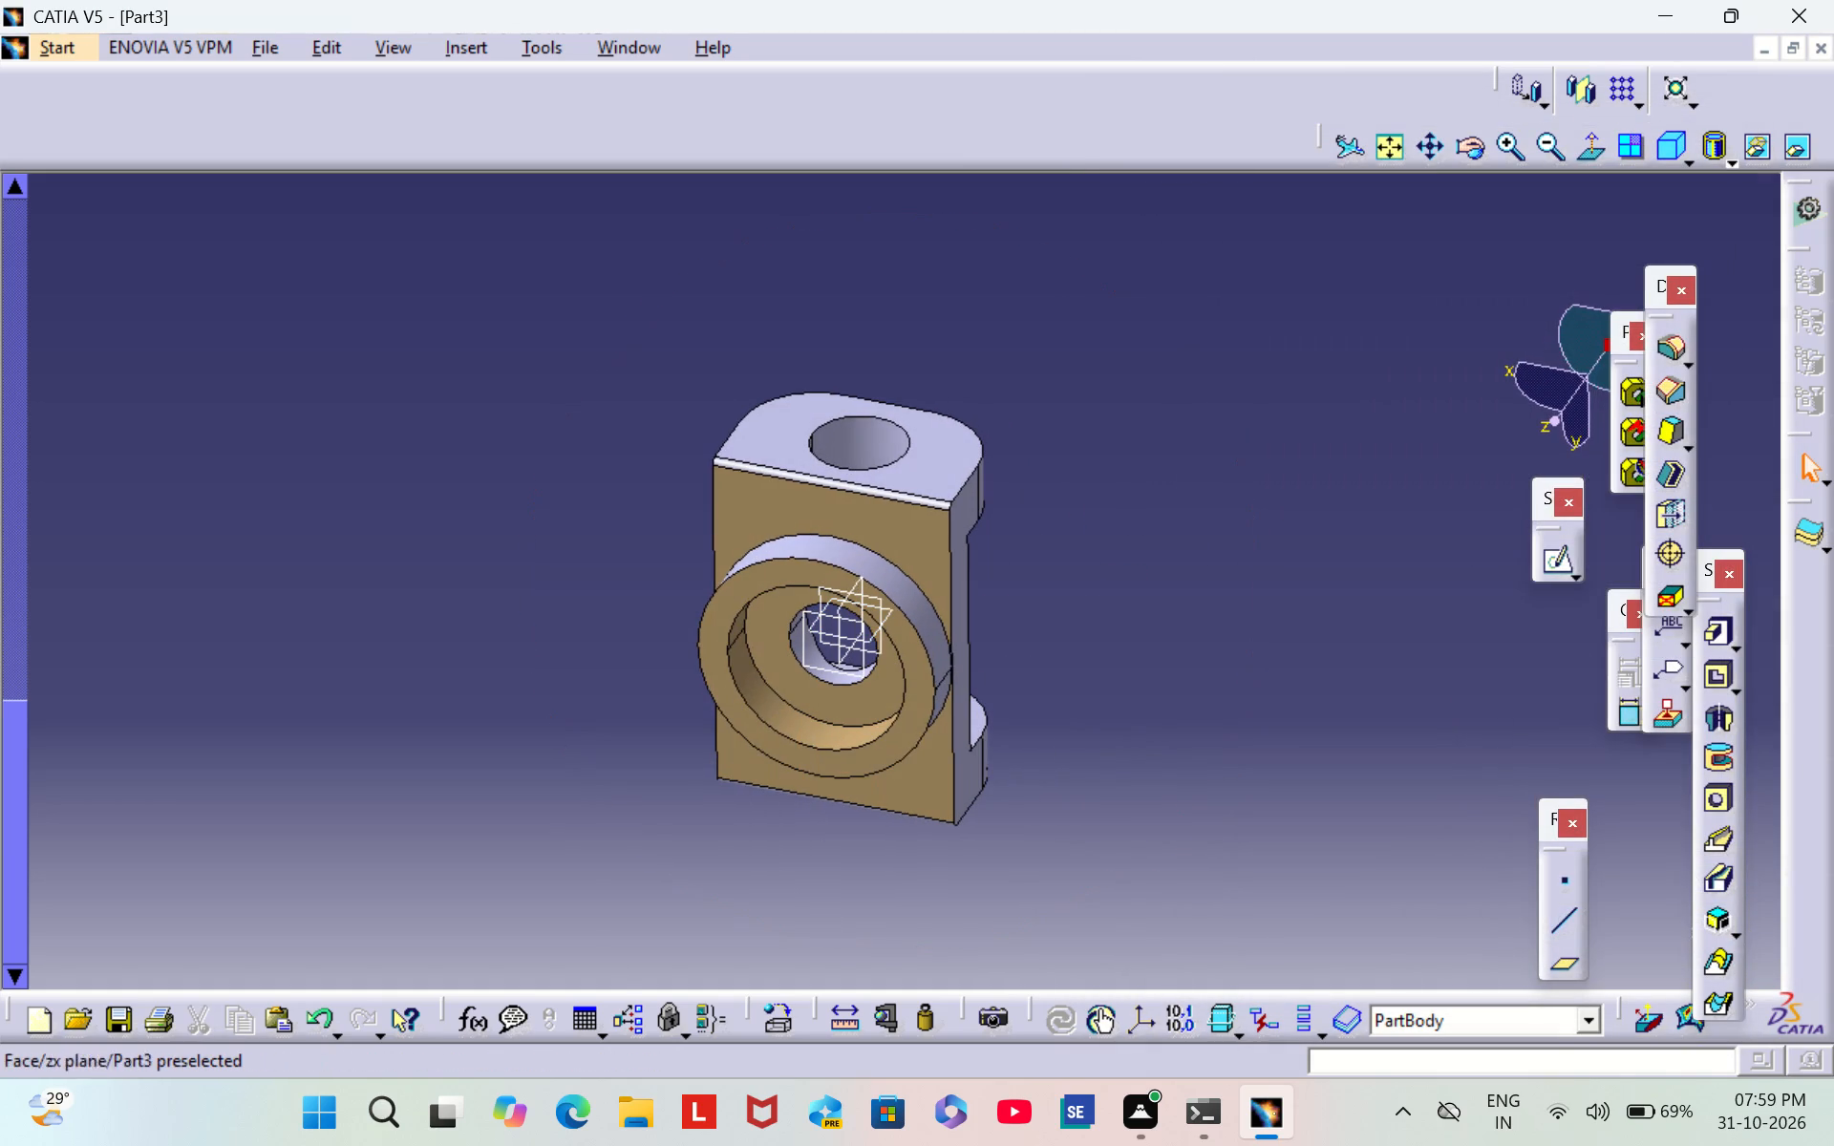
{"action": "right_click", "coordinate": [901, 586]}
{"action": "left_click", "coordinate": [995, 624]}
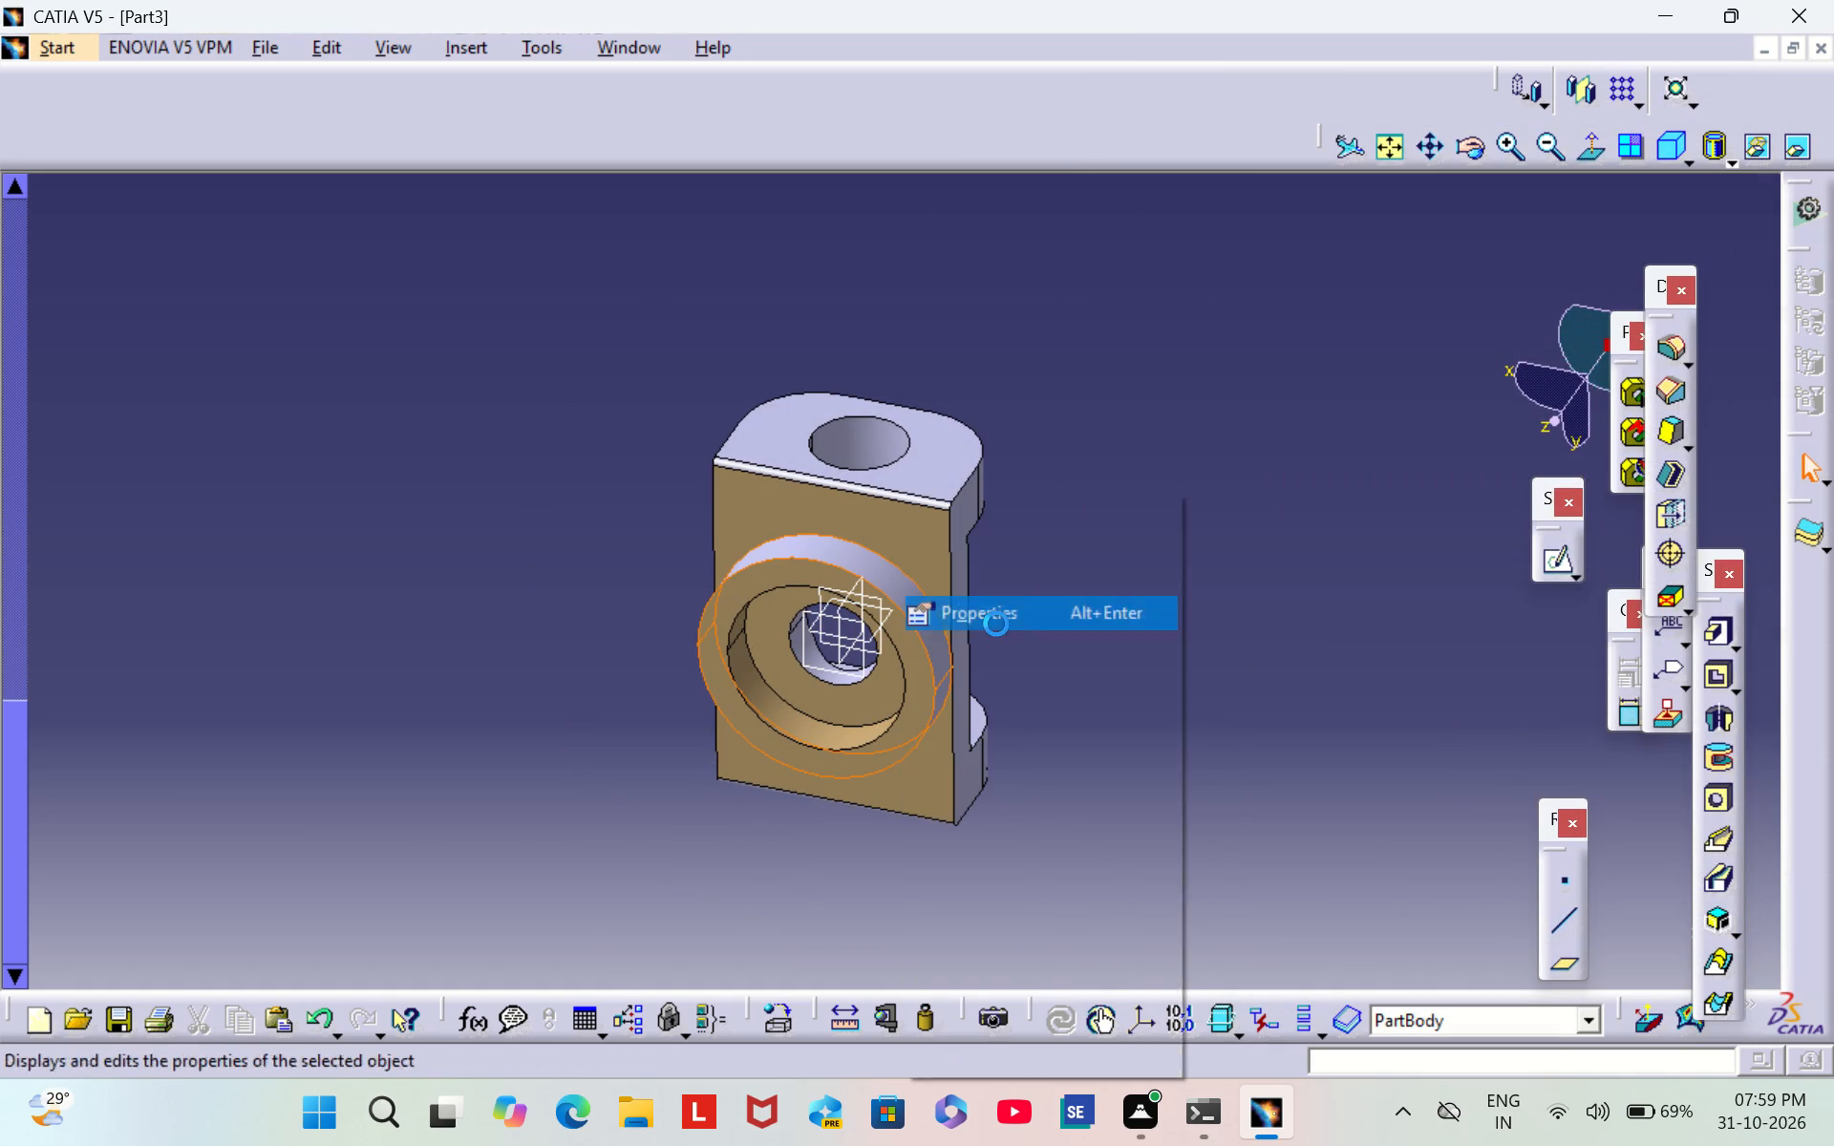
{"action": "left_click", "coordinate": [1297, 302]}
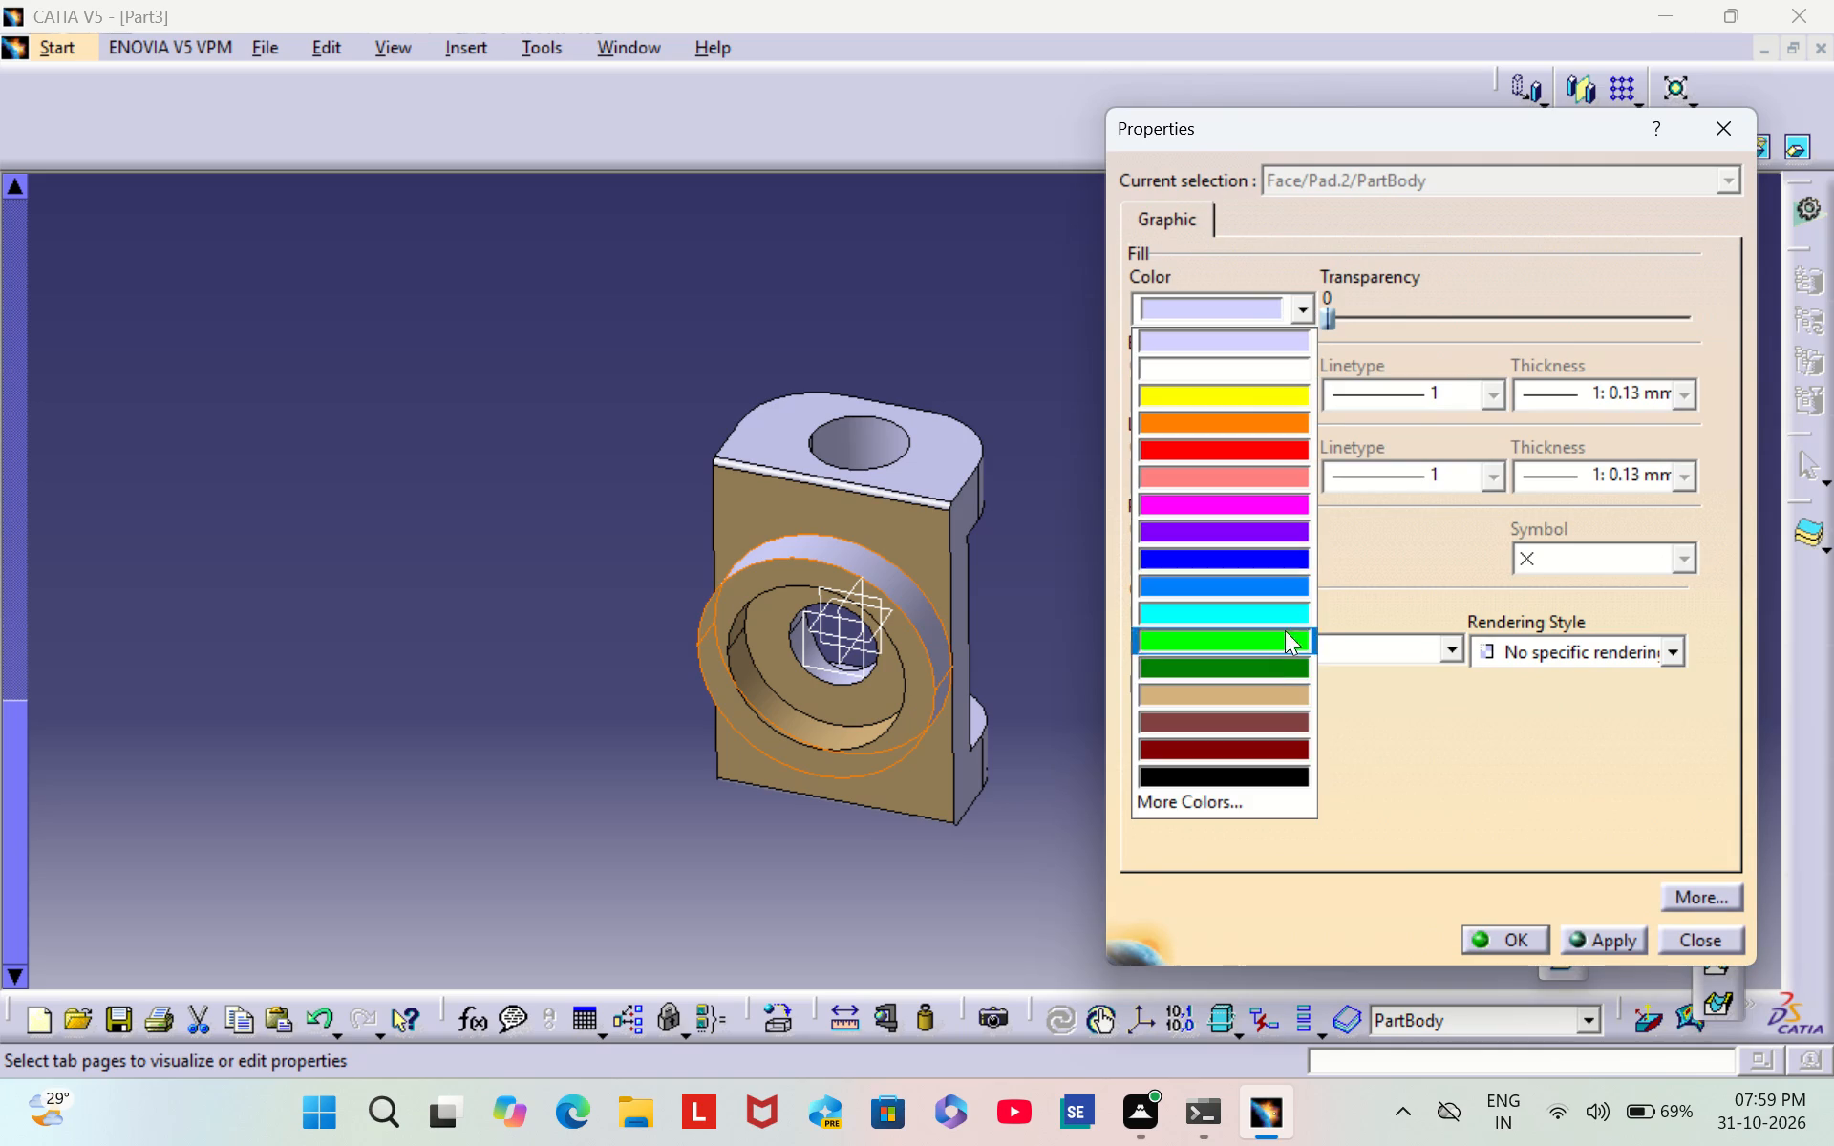
{"action": "left_click", "coordinate": [1264, 704]}
{"action": "left_click", "coordinate": [1489, 939]}
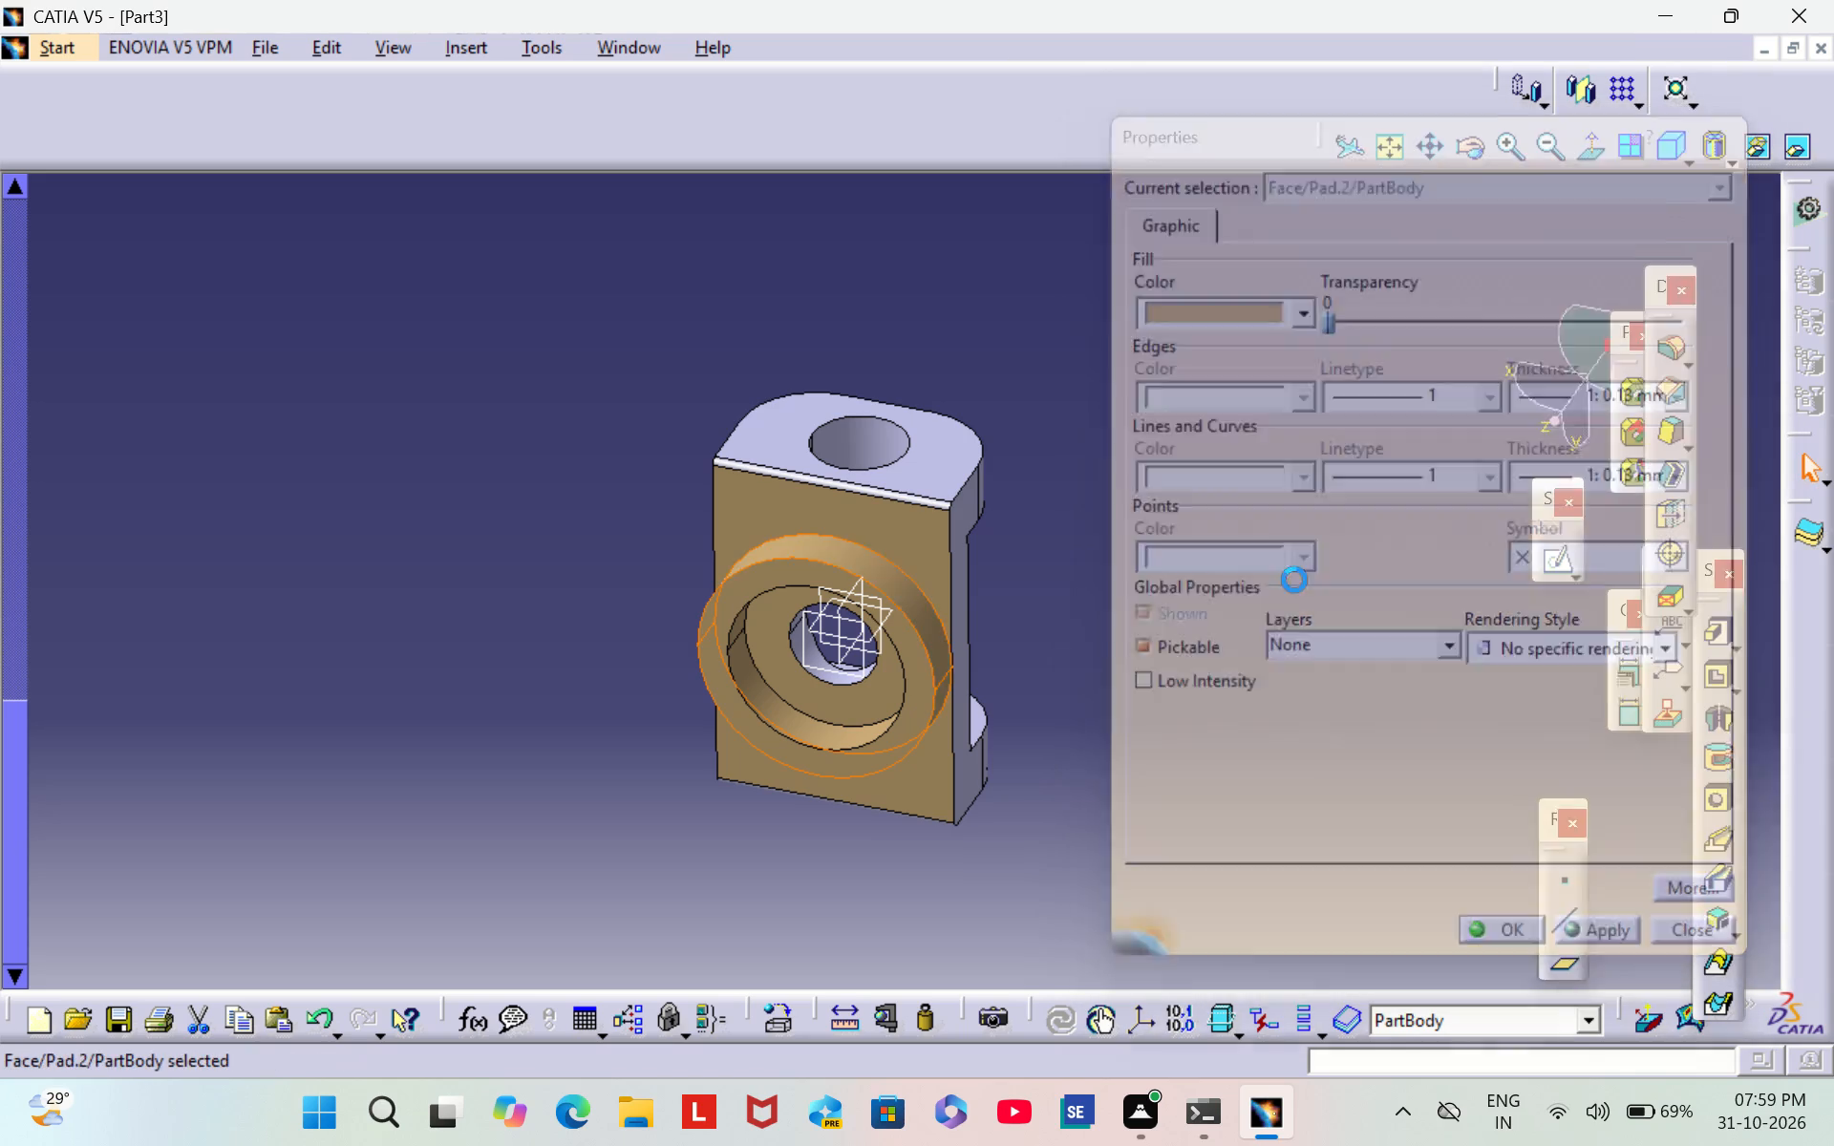
{"action": "left_click", "coordinate": [1233, 486]}
Set the fill colour of one leg's outer end face, around the cross hole, to tan.
{"action": "scroll", "coordinate": [1200, 439], "scroll_direction": "down", "scroll_amount": 1}
{"action": "middle_click_drag", "start_coordinate": [1200, 437], "coordinate": [701, 788]}
{"action": "right_click_drag", "start_coordinate": [1162, 482], "coordinate": [701, 788]}
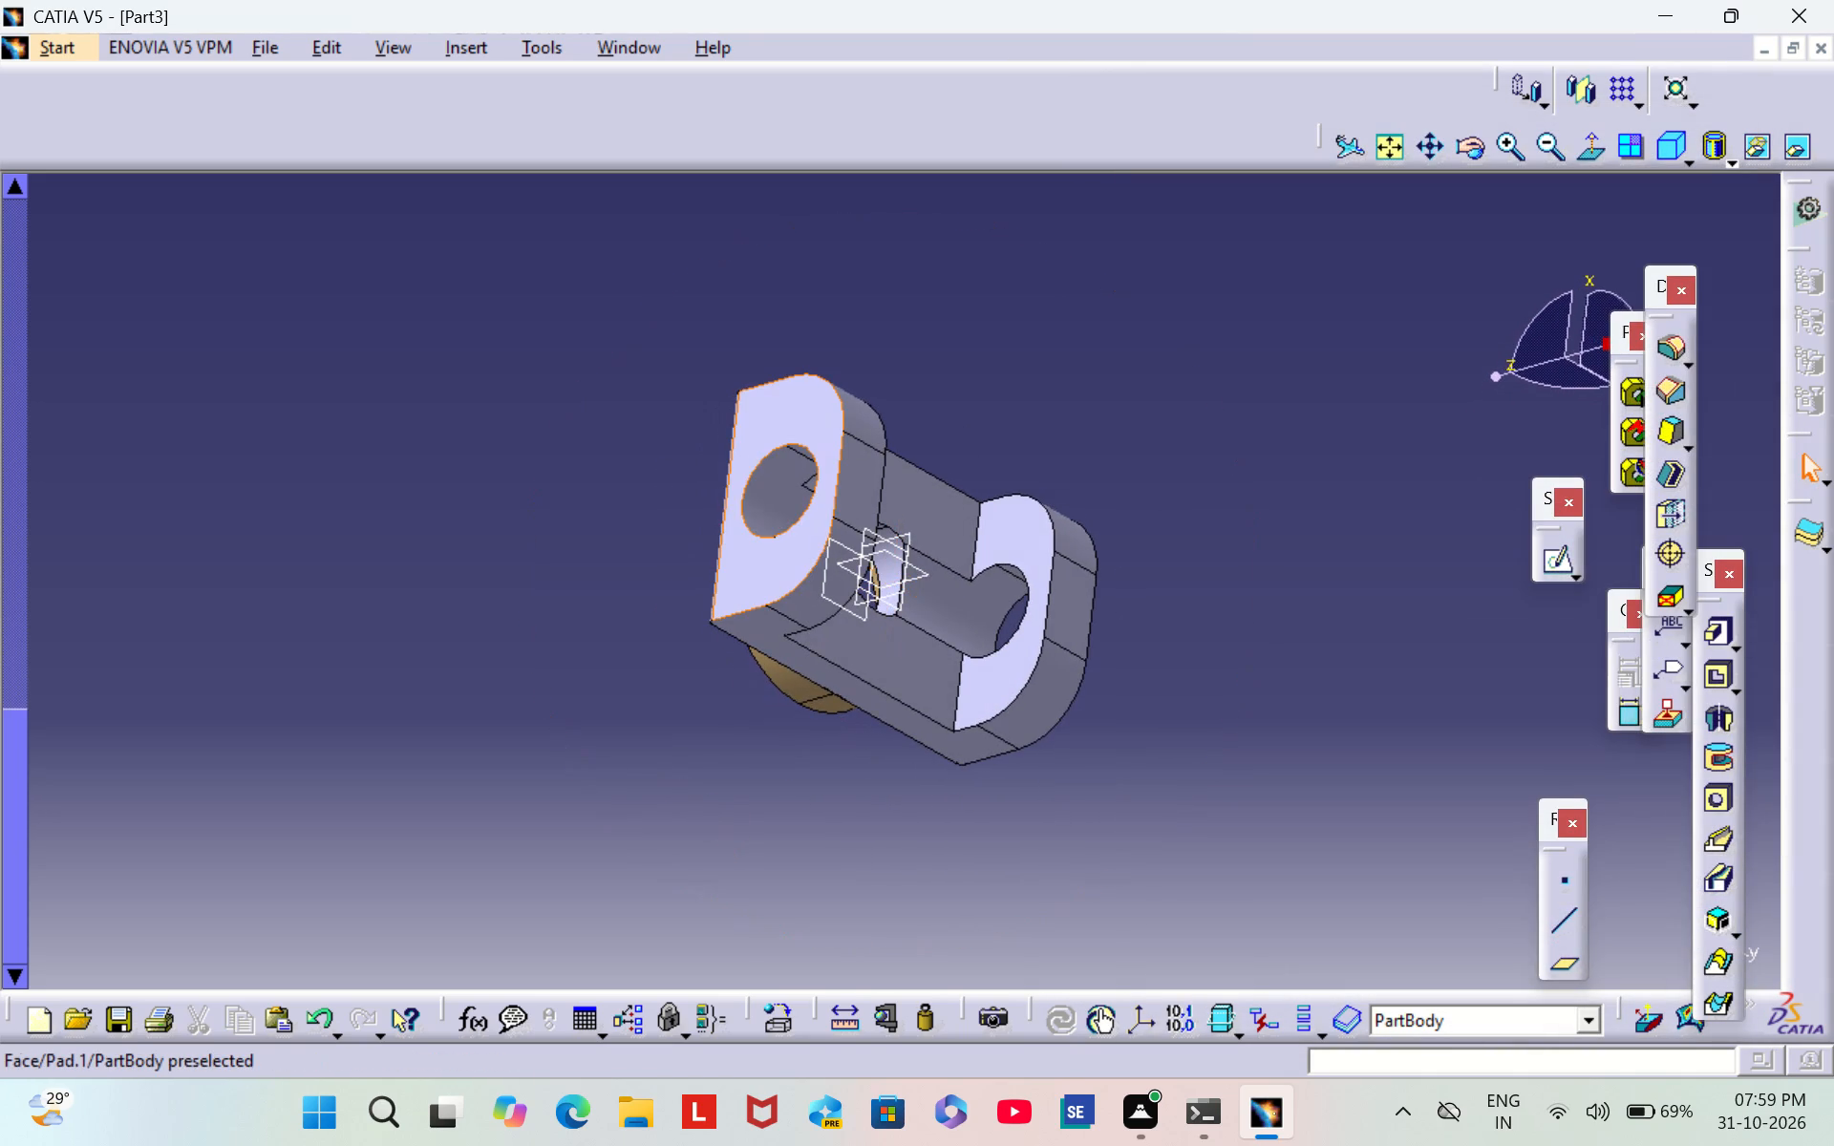
{"action": "right_click", "coordinate": [774, 544]}
{"action": "left_click", "coordinate": [859, 616]}
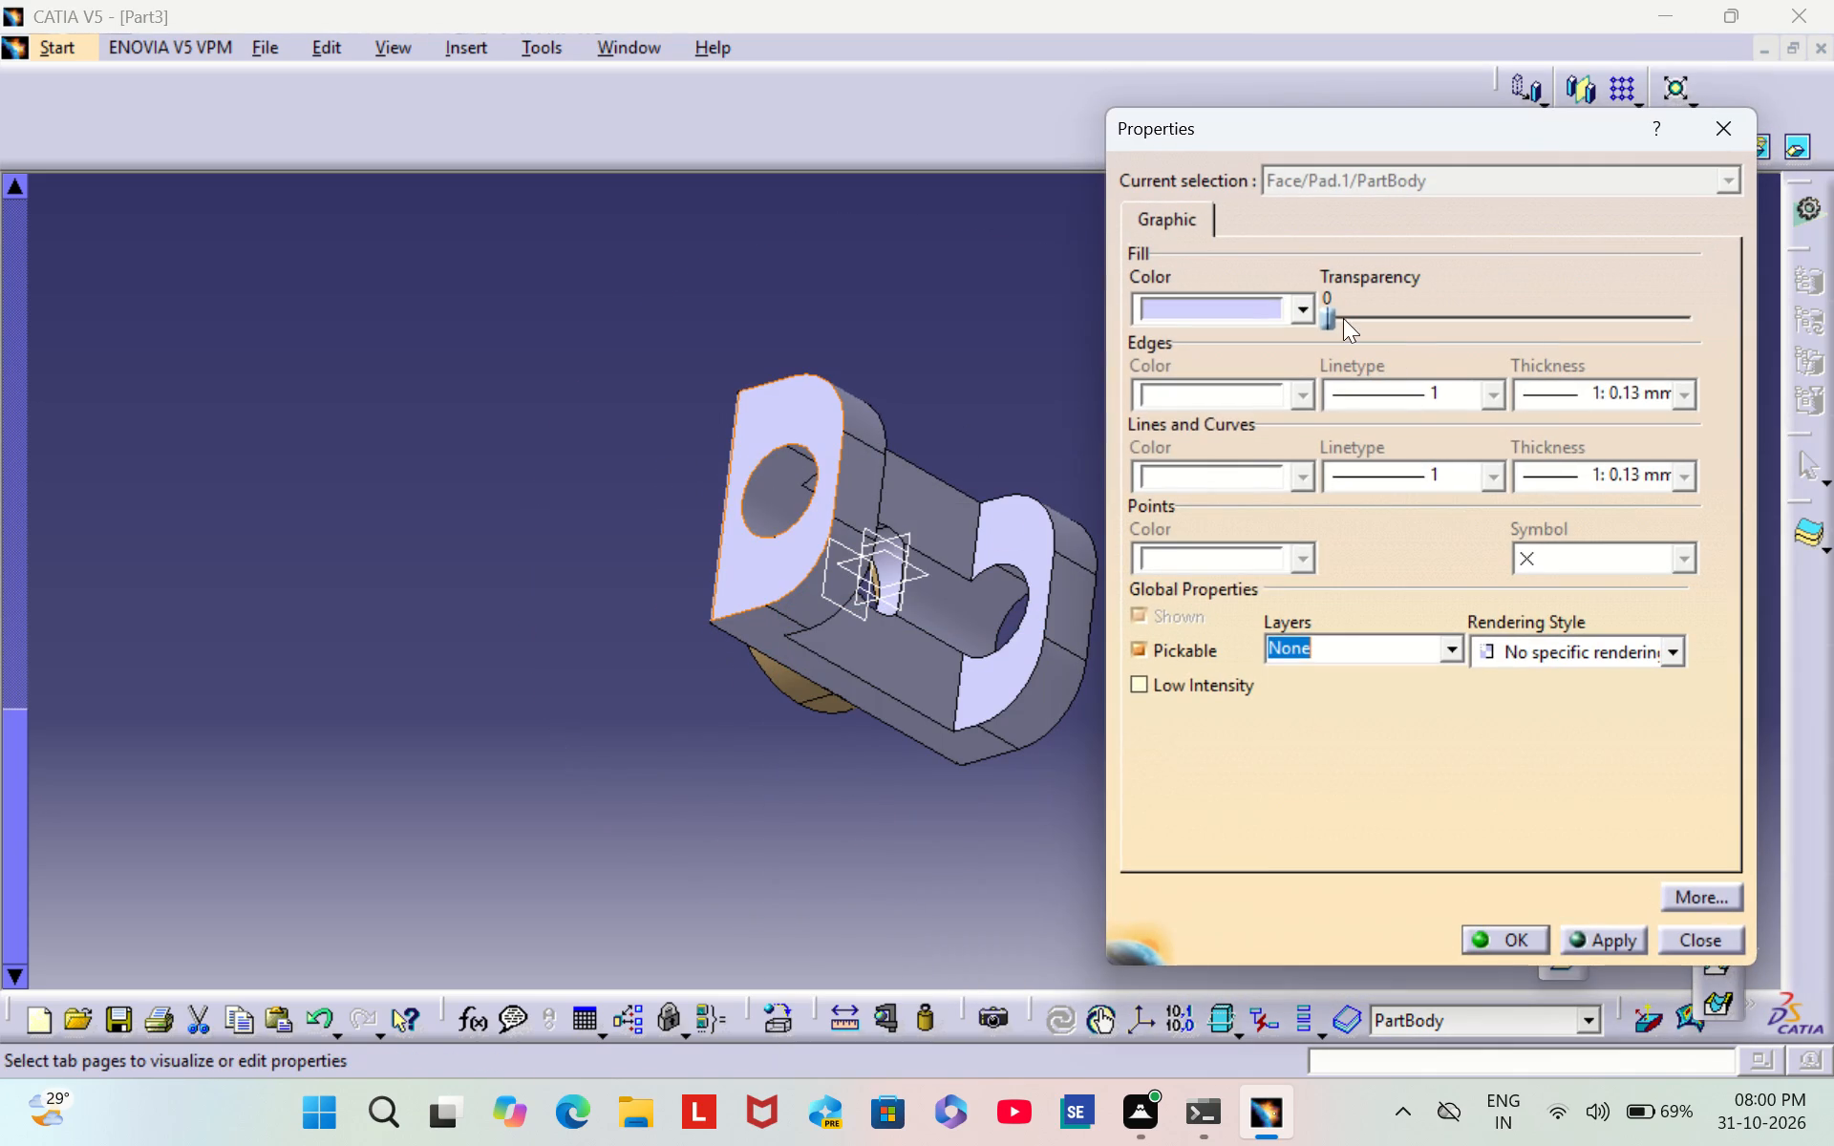
{"action": "left_click", "coordinate": [1299, 316]}
{"action": "left_click", "coordinate": [1261, 696]}
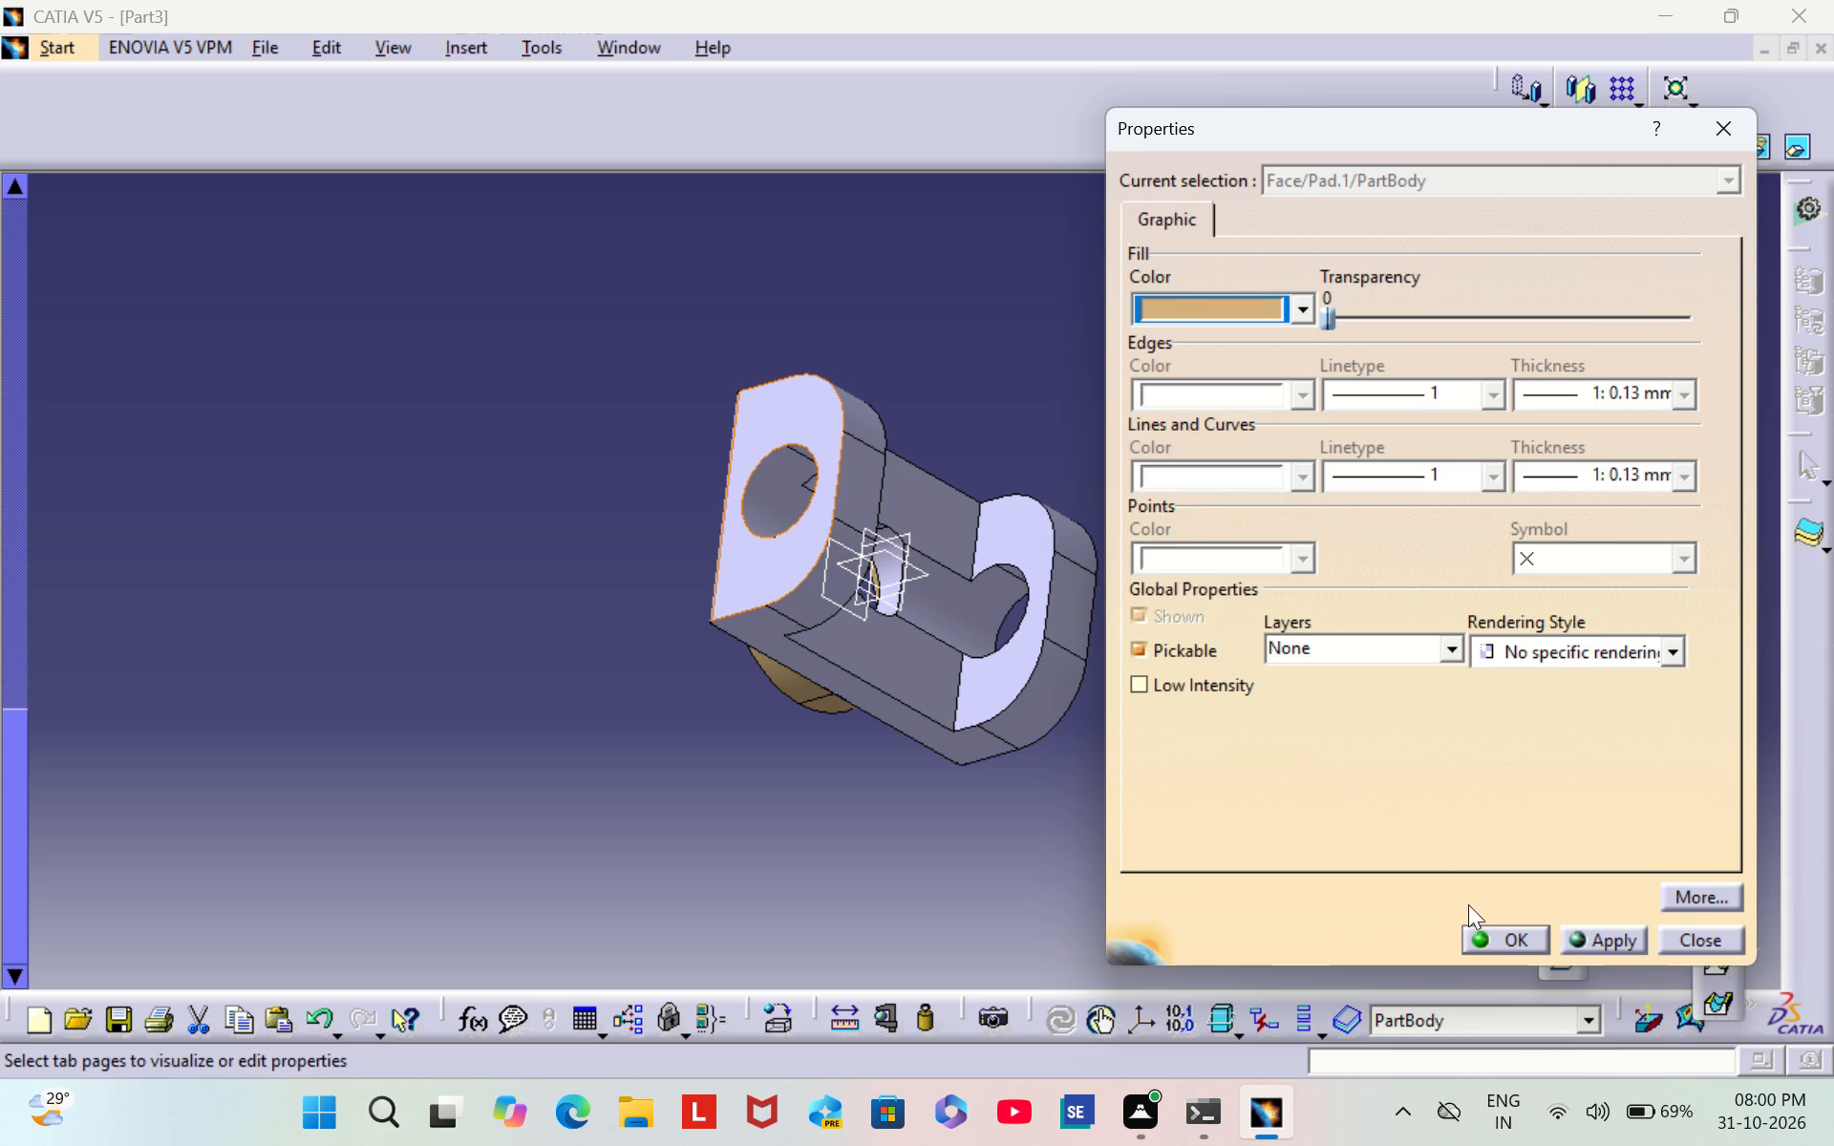
{"action": "left_click", "coordinate": [1503, 945]}
{"action": "left_click", "coordinate": [1281, 495]}
Set the fill colour of the underside face between the legs, on one side of the cross-hole groove, to tan.
{"action": "middle_click_drag", "start_coordinate": [1278, 491], "coordinate": [967, 635]}
{"action": "scroll", "coordinate": [1258, 494], "scroll_direction": "down", "scroll_amount": 1}
{"action": "right_click_drag", "start_coordinate": [1246, 498], "coordinate": [967, 635]}
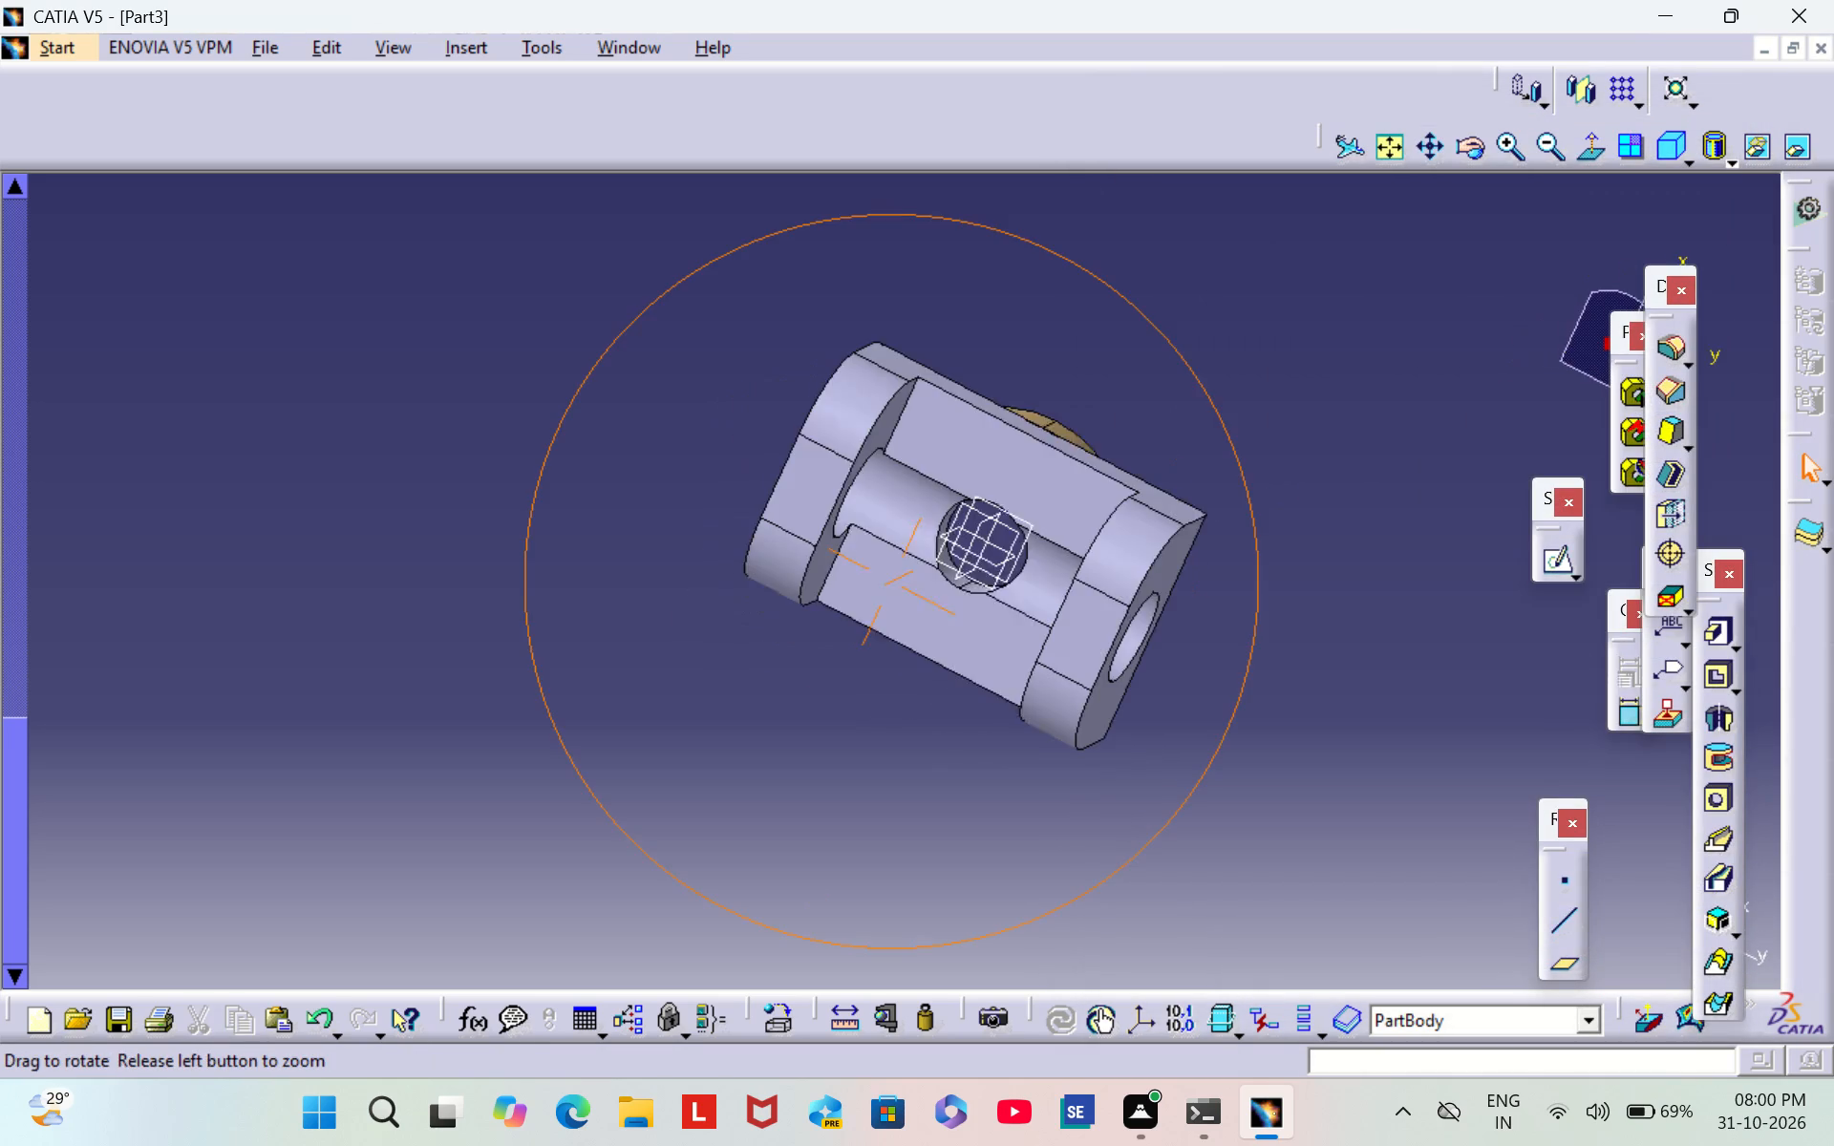
{"action": "right_click_drag", "start_coordinate": [967, 635], "coordinate": [947, 647]}
{"action": "middle_click_drag", "start_coordinate": [967, 635], "coordinate": [947, 647]}
{"action": "right_click", "coordinate": [953, 443]}
{"action": "left_click", "coordinate": [1033, 560]}
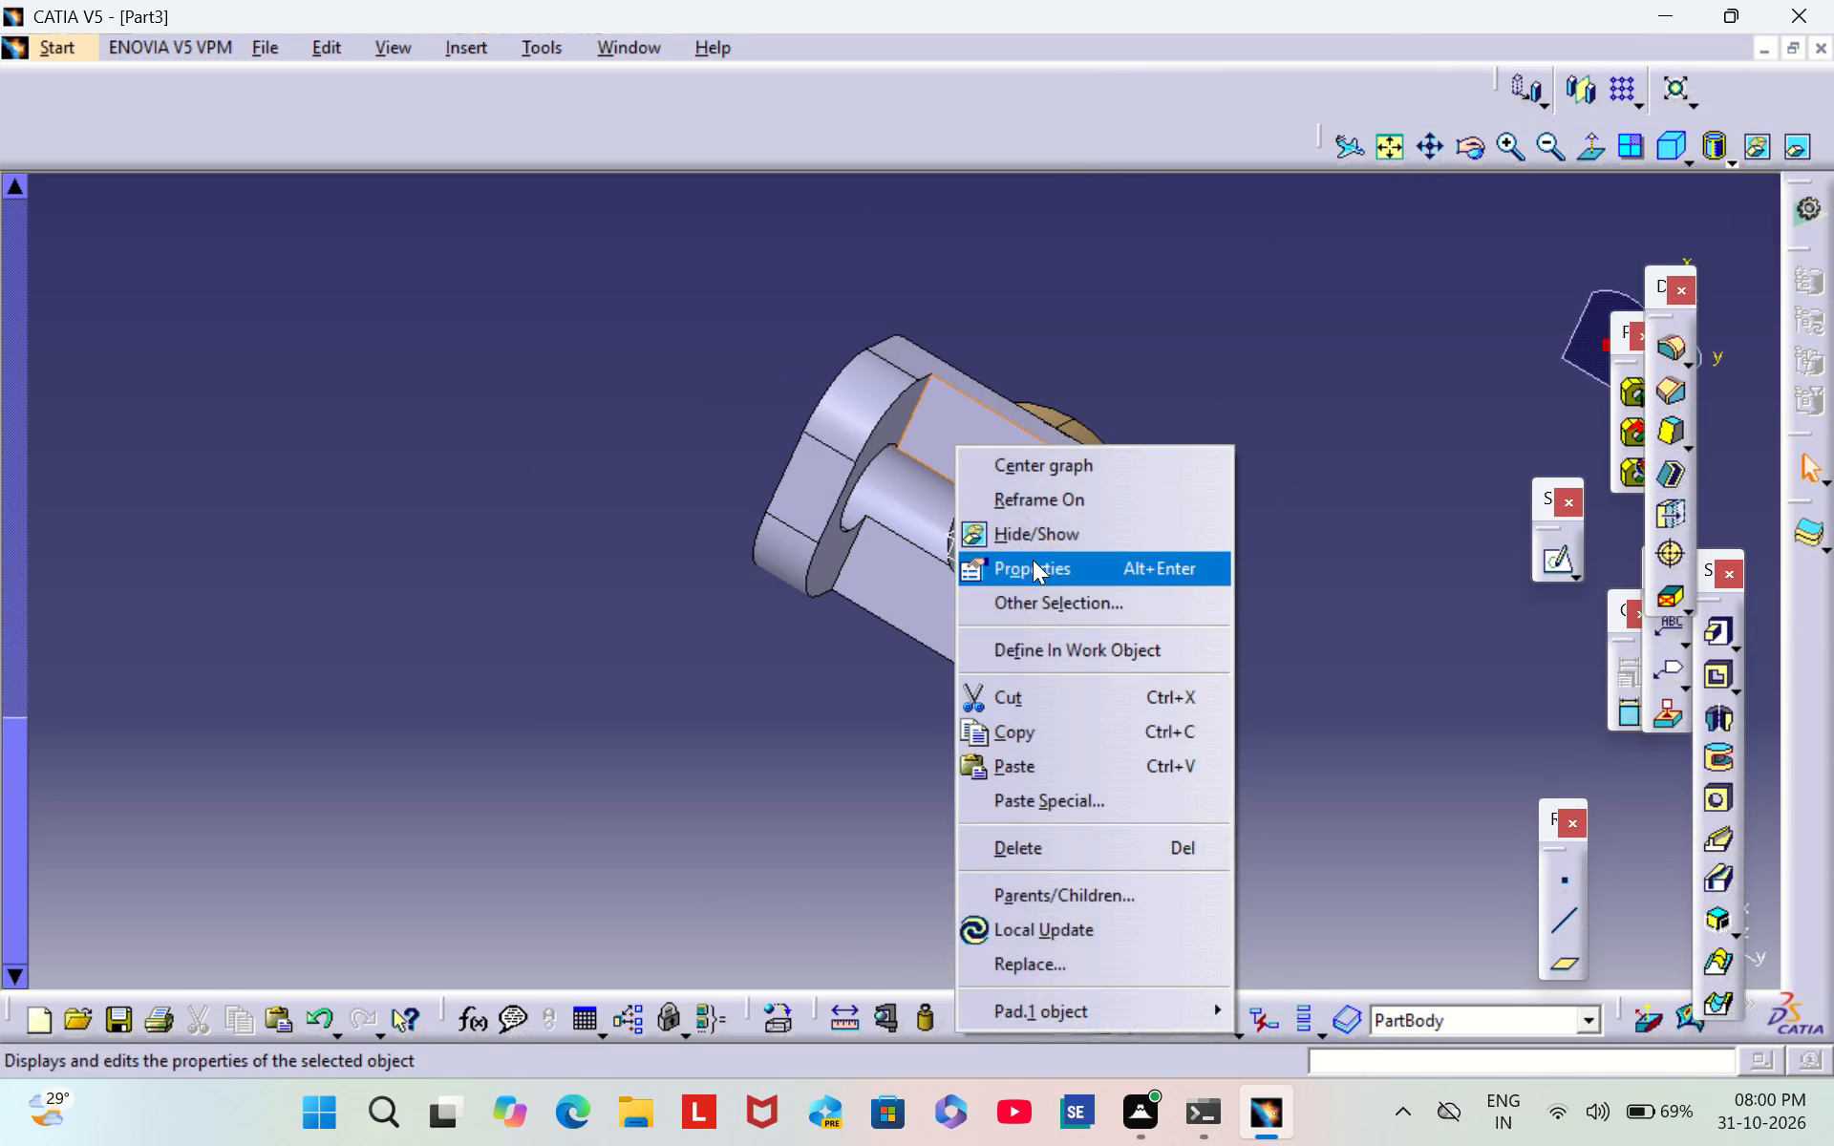
{"action": "left_click", "coordinate": [1295, 315]}
{"action": "left_click", "coordinate": [1205, 682]}
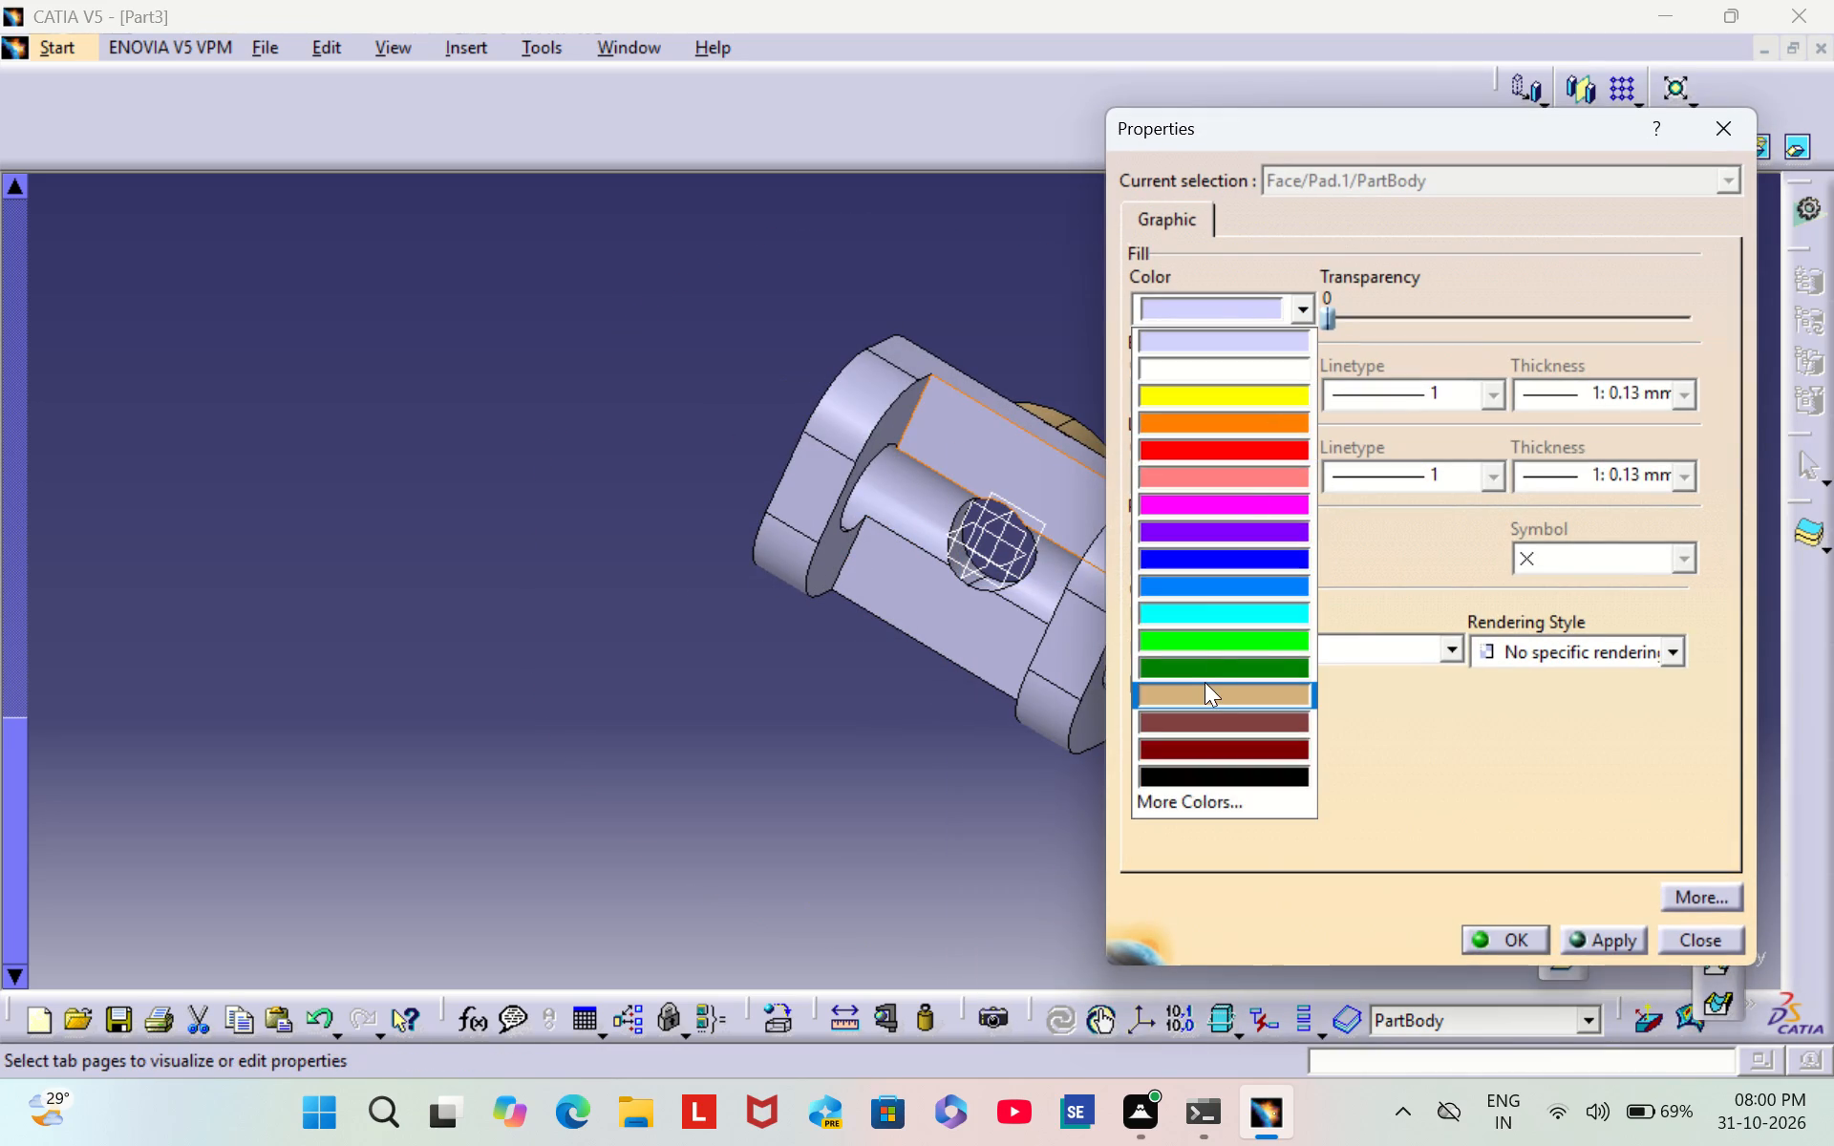
{"action": "left_click", "coordinate": [1530, 943]}
{"action": "left_click", "coordinate": [895, 793]}
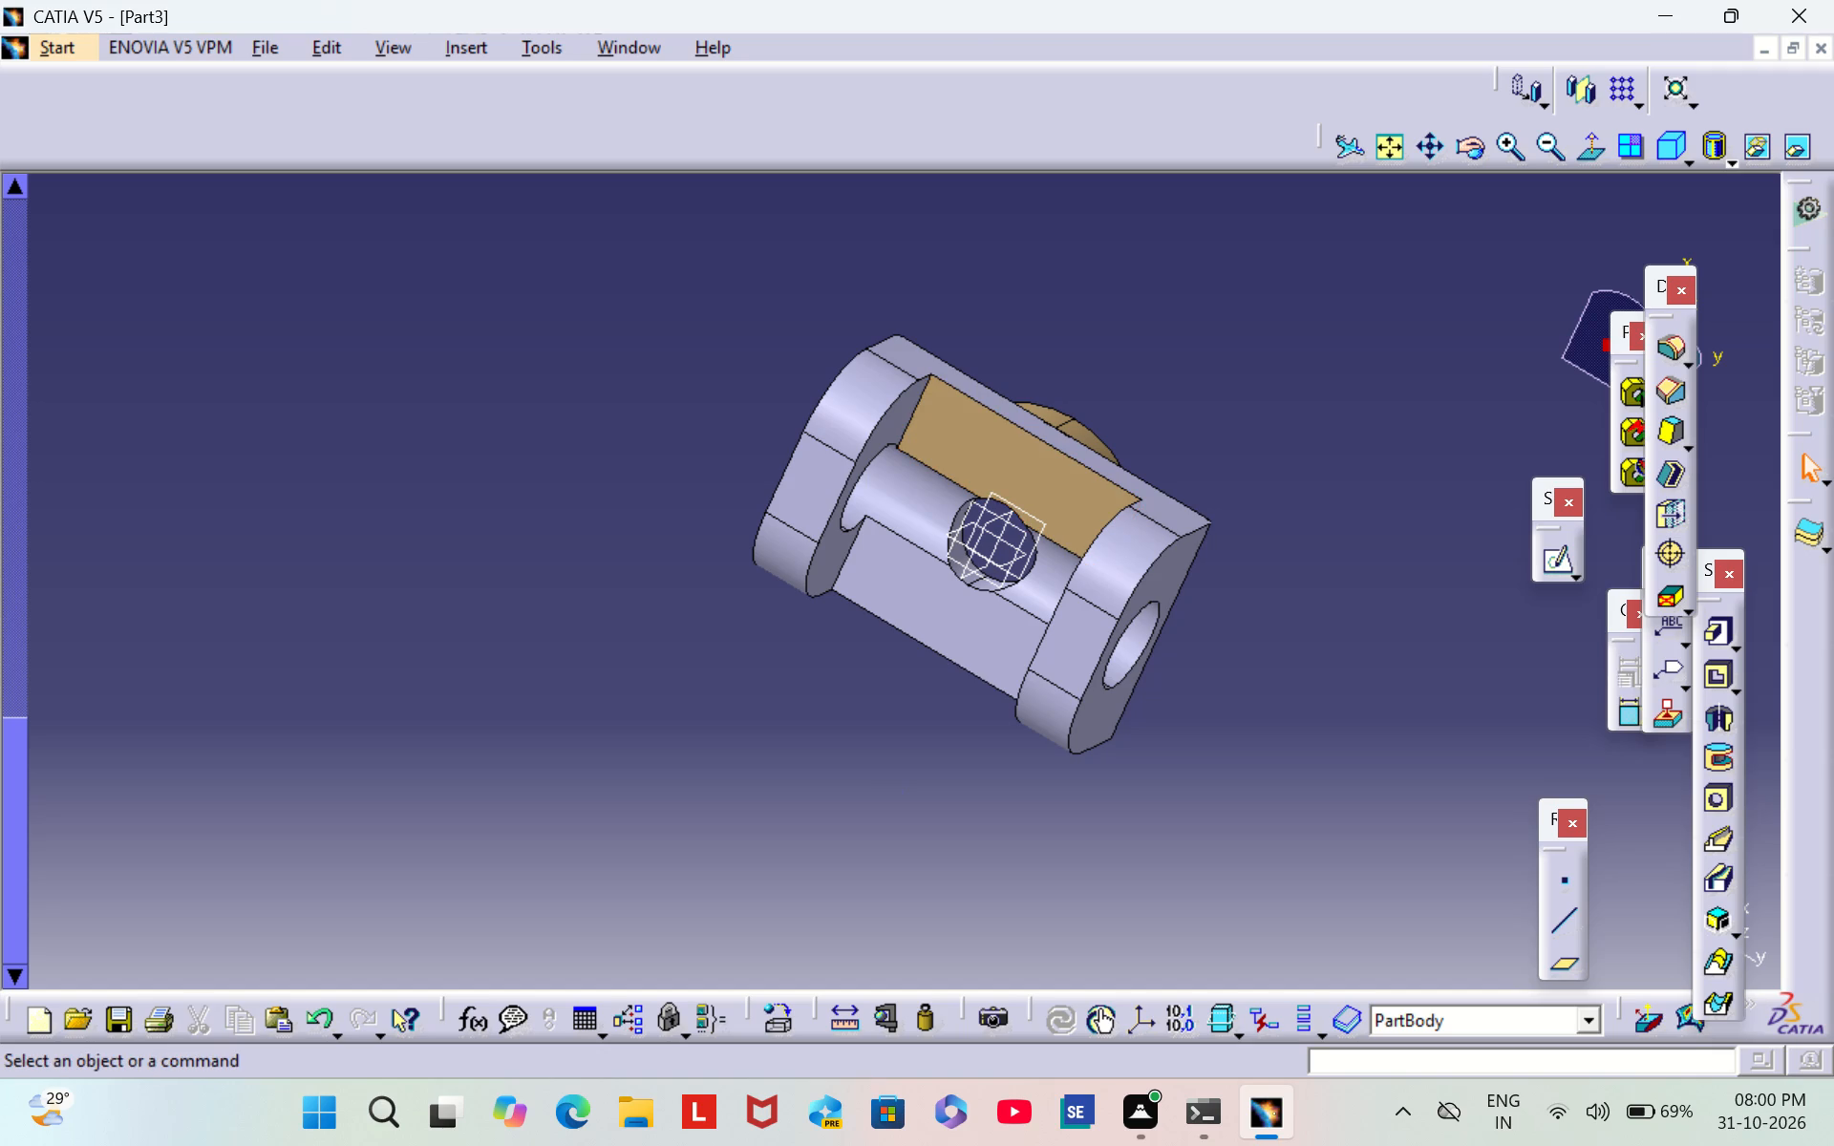
Set the fill colour of the underside face between the legs, on the opposite side of the cross-hole groove, to tan.
{"action": "right_click", "coordinate": [904, 617]}
{"action": "right_click", "coordinate": [1030, 143]}
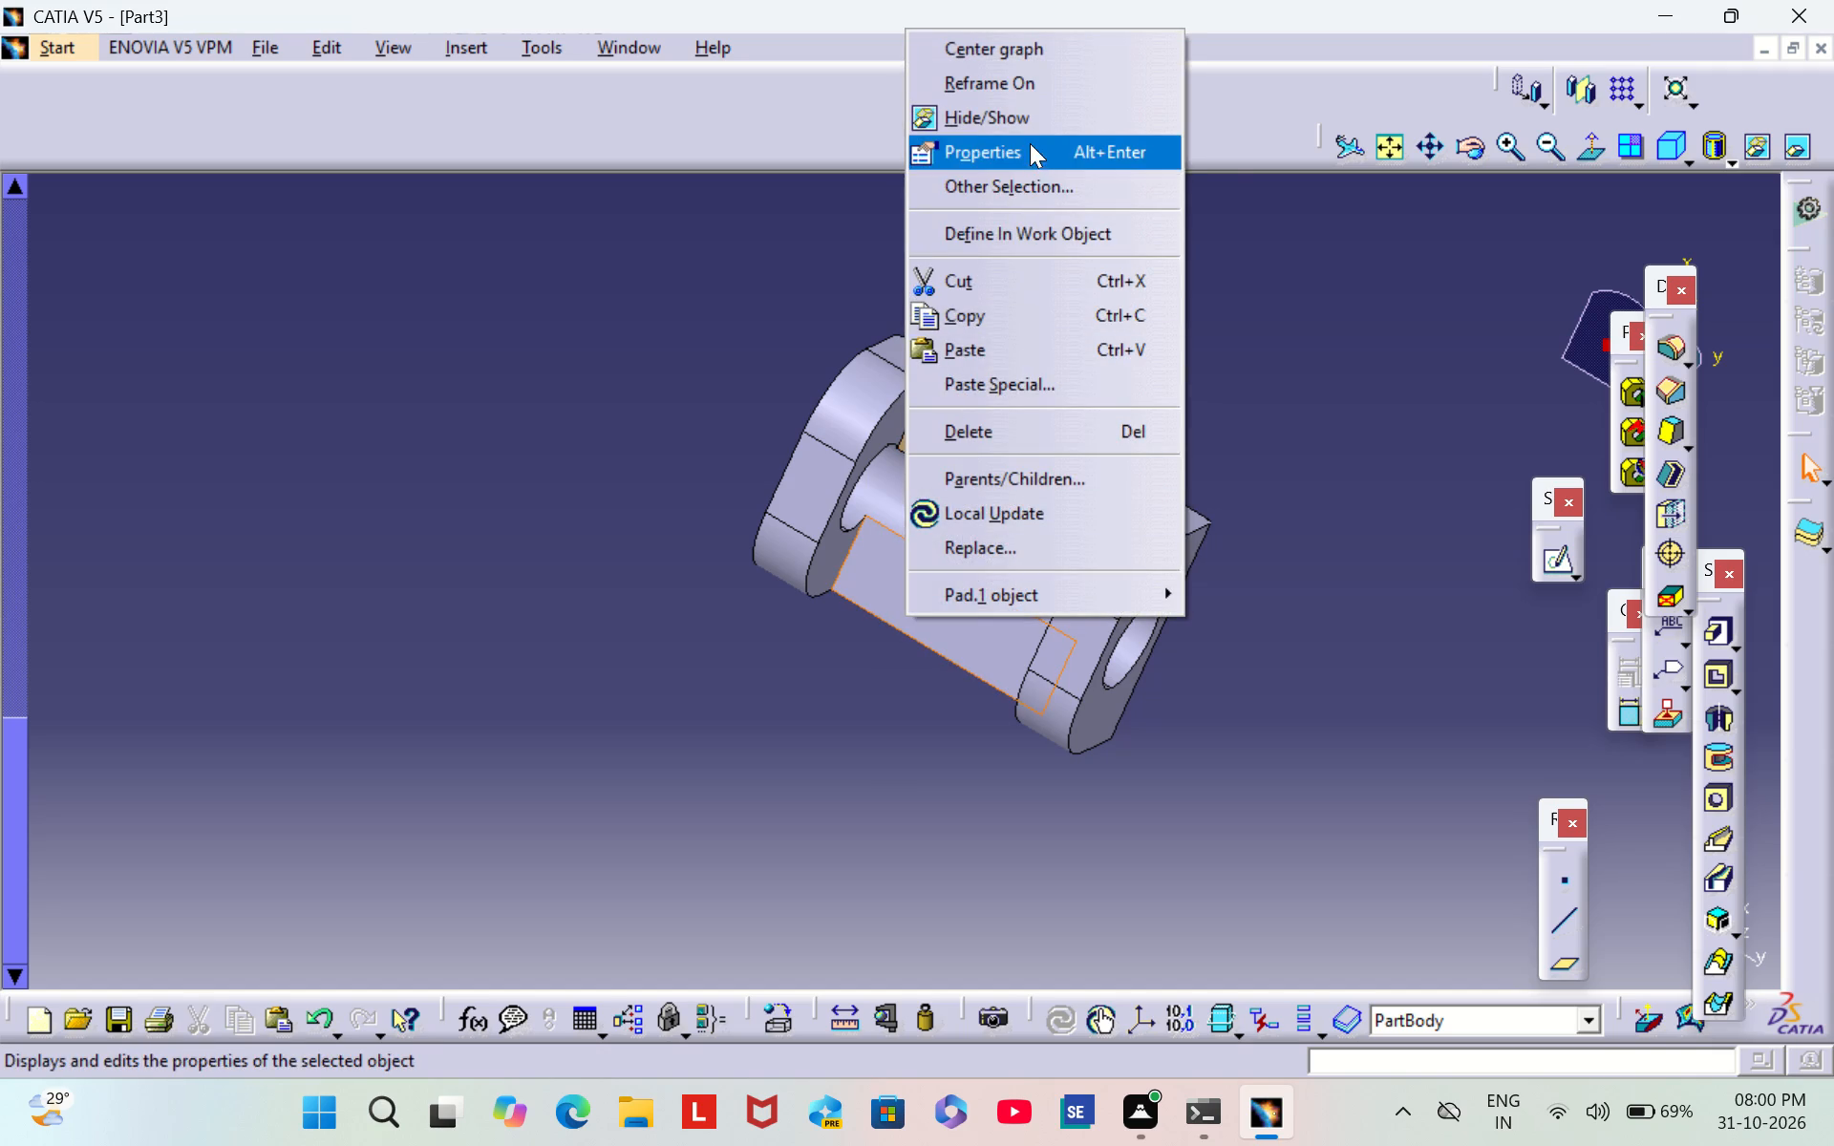
{"action": "left_click", "coordinate": [1308, 322]}
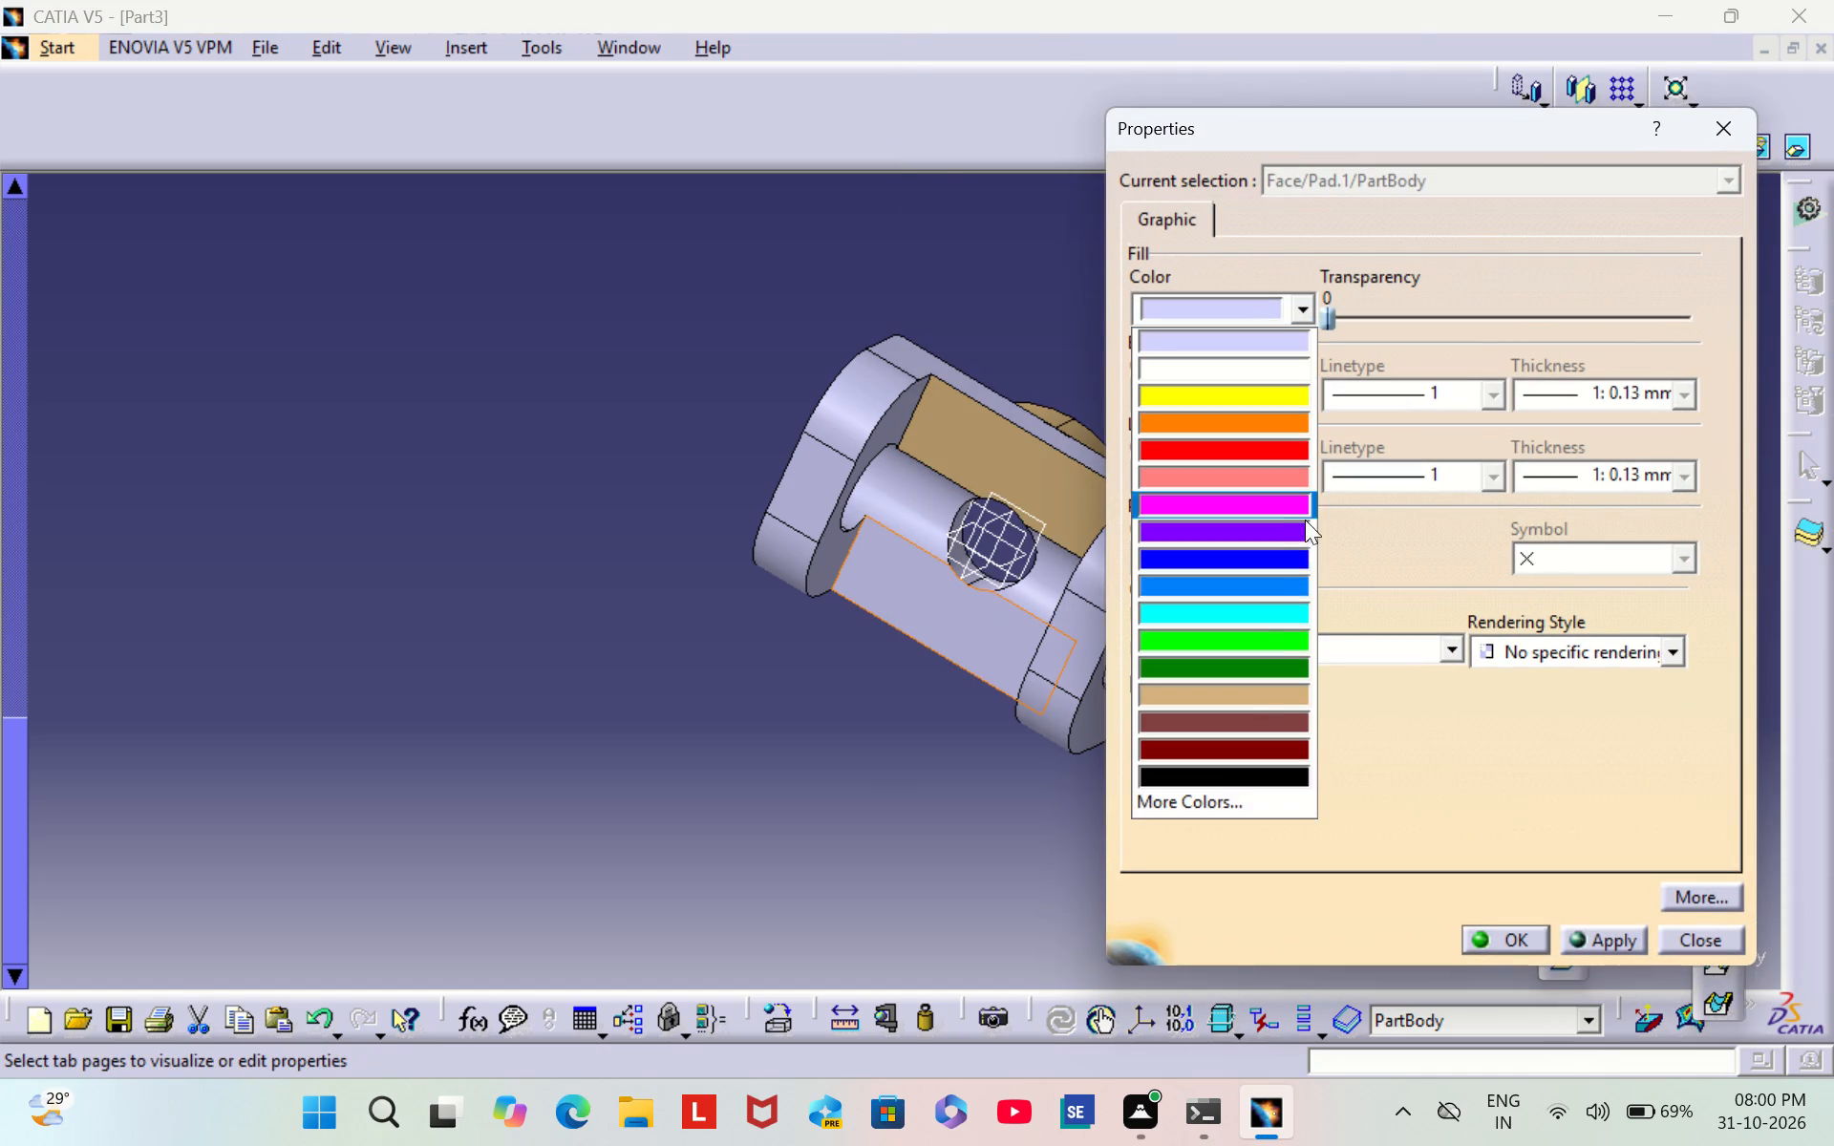
{"action": "left_click", "coordinate": [1251, 697]}
{"action": "left_click", "coordinate": [1511, 940]}
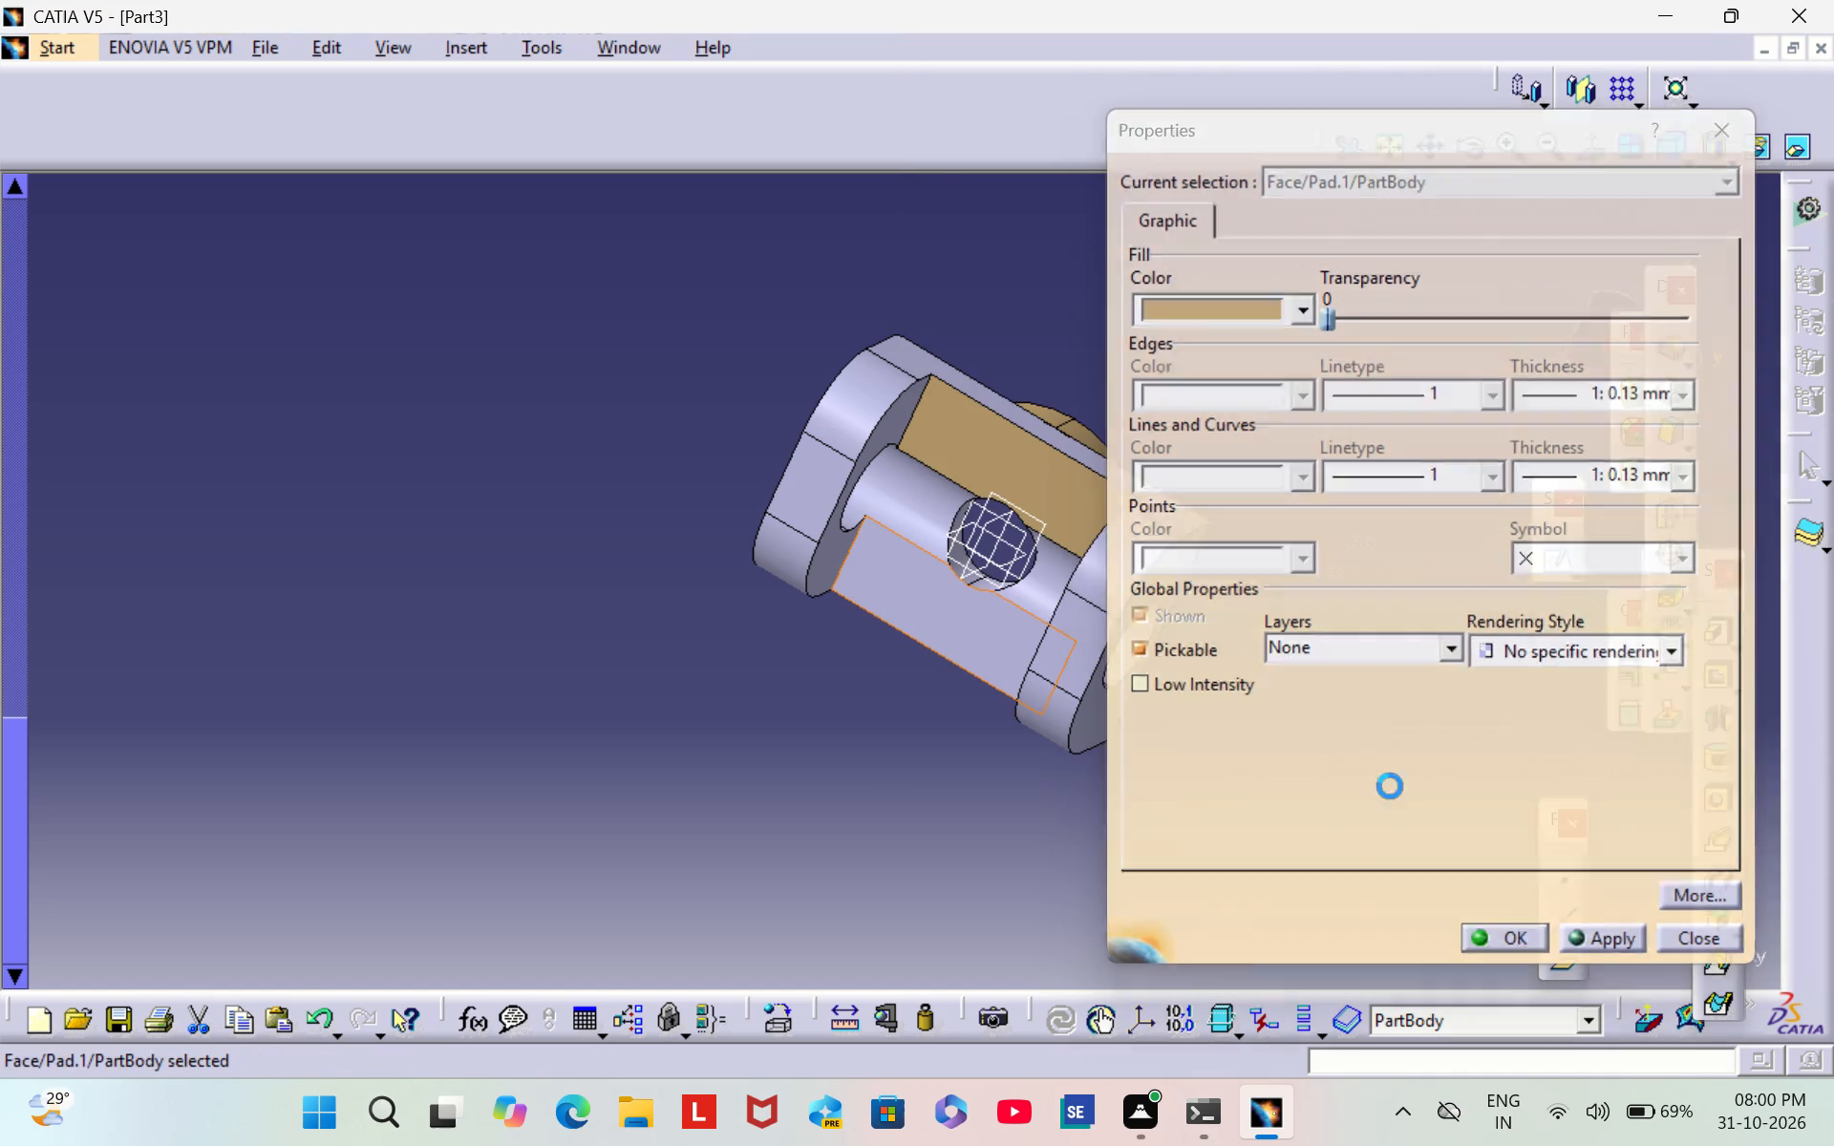
{"action": "left_click", "coordinate": [1331, 699]}
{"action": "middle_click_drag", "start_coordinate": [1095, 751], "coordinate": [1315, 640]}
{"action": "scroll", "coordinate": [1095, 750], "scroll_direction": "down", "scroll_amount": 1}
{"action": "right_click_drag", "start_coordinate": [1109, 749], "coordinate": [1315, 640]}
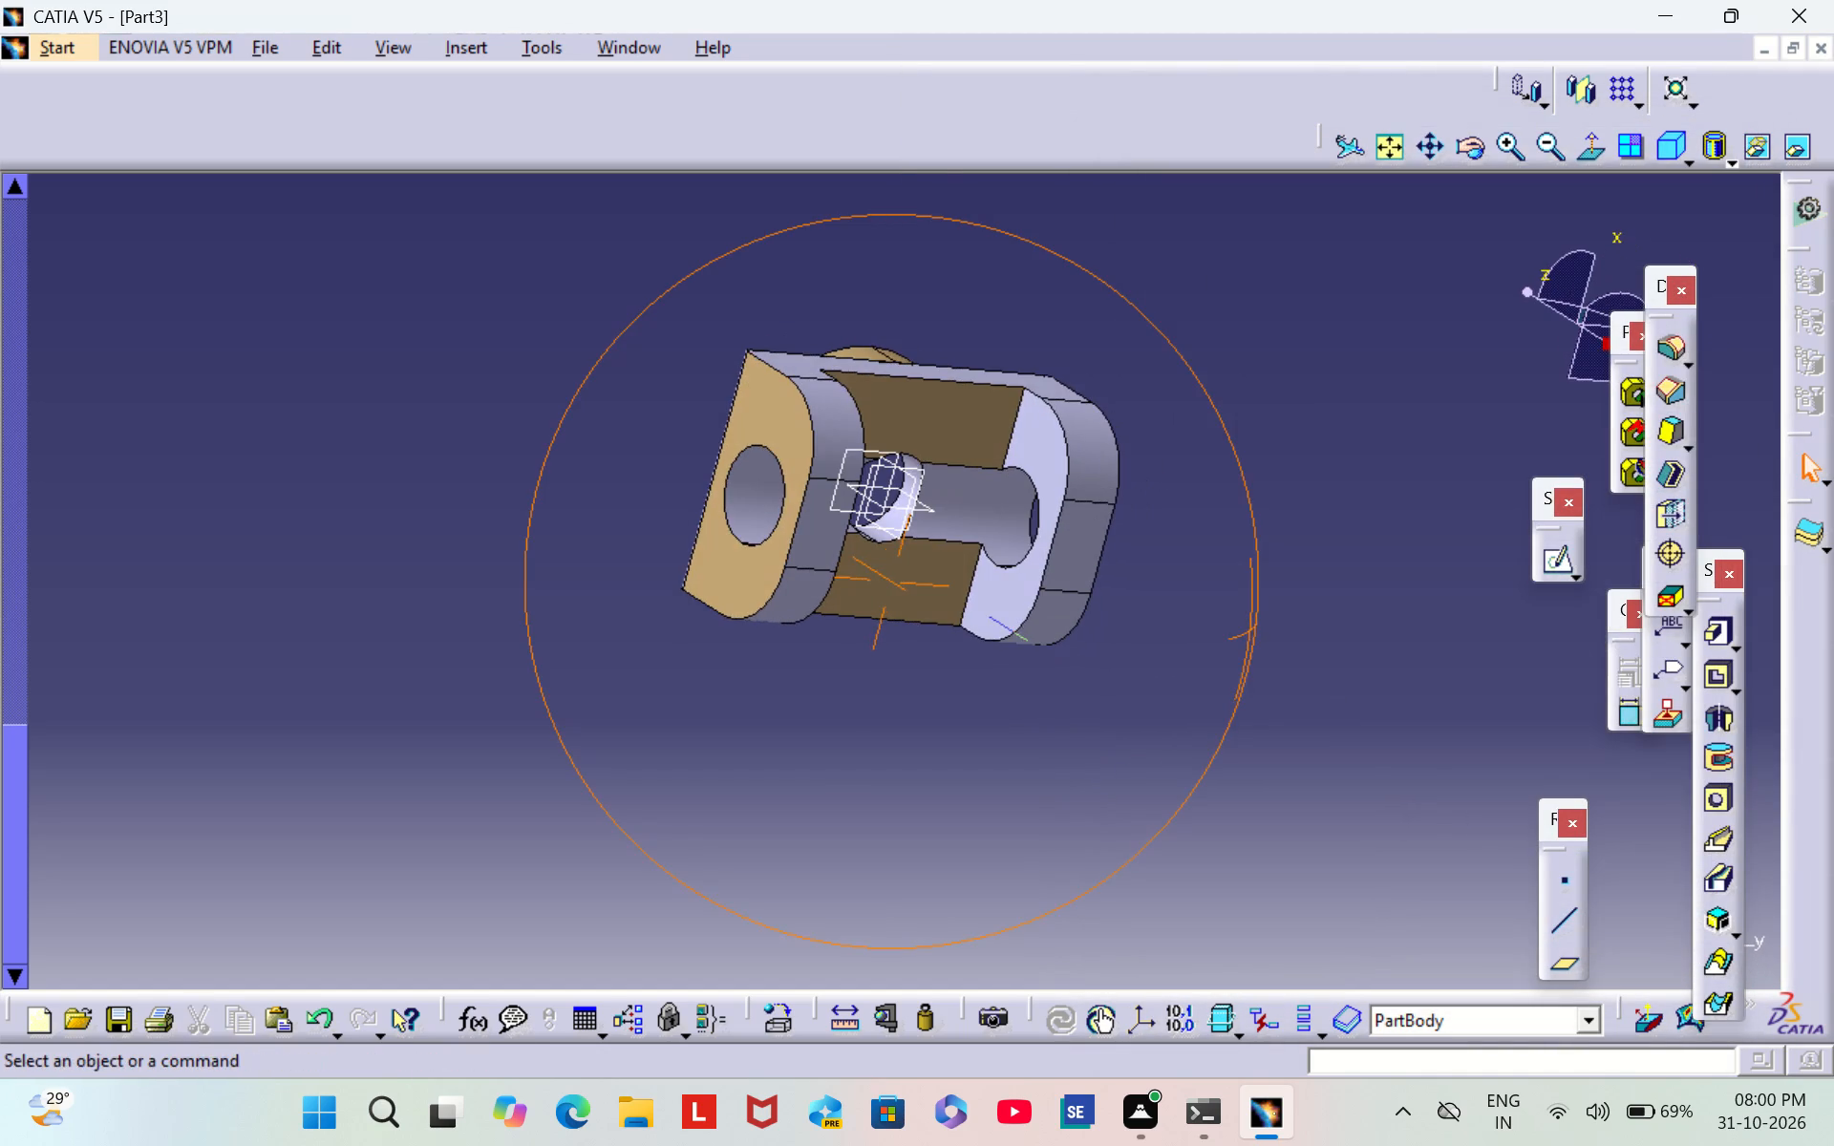
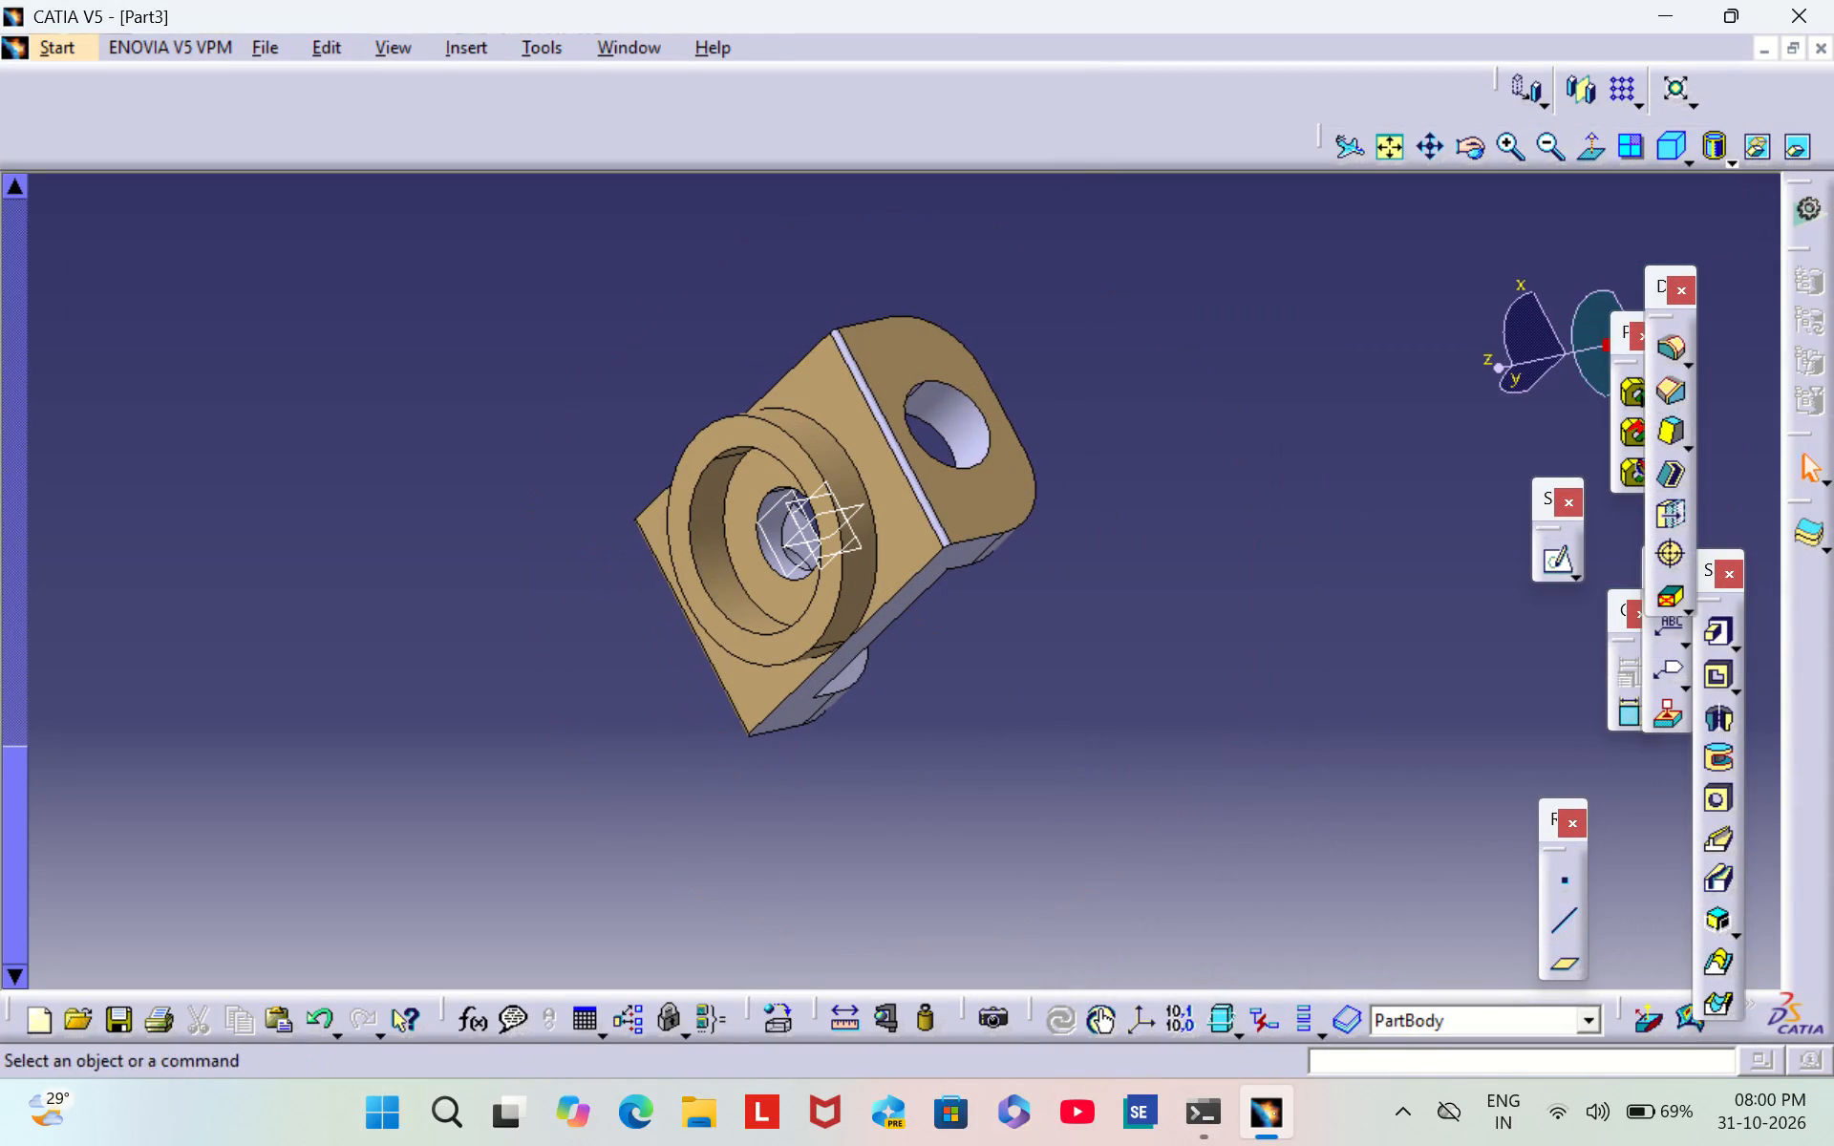
Set the fill colour of the narrow edge-fillet face between the ring-side face and one leg's outer end face to tan.
{"action": "right_click", "coordinate": [904, 470]}
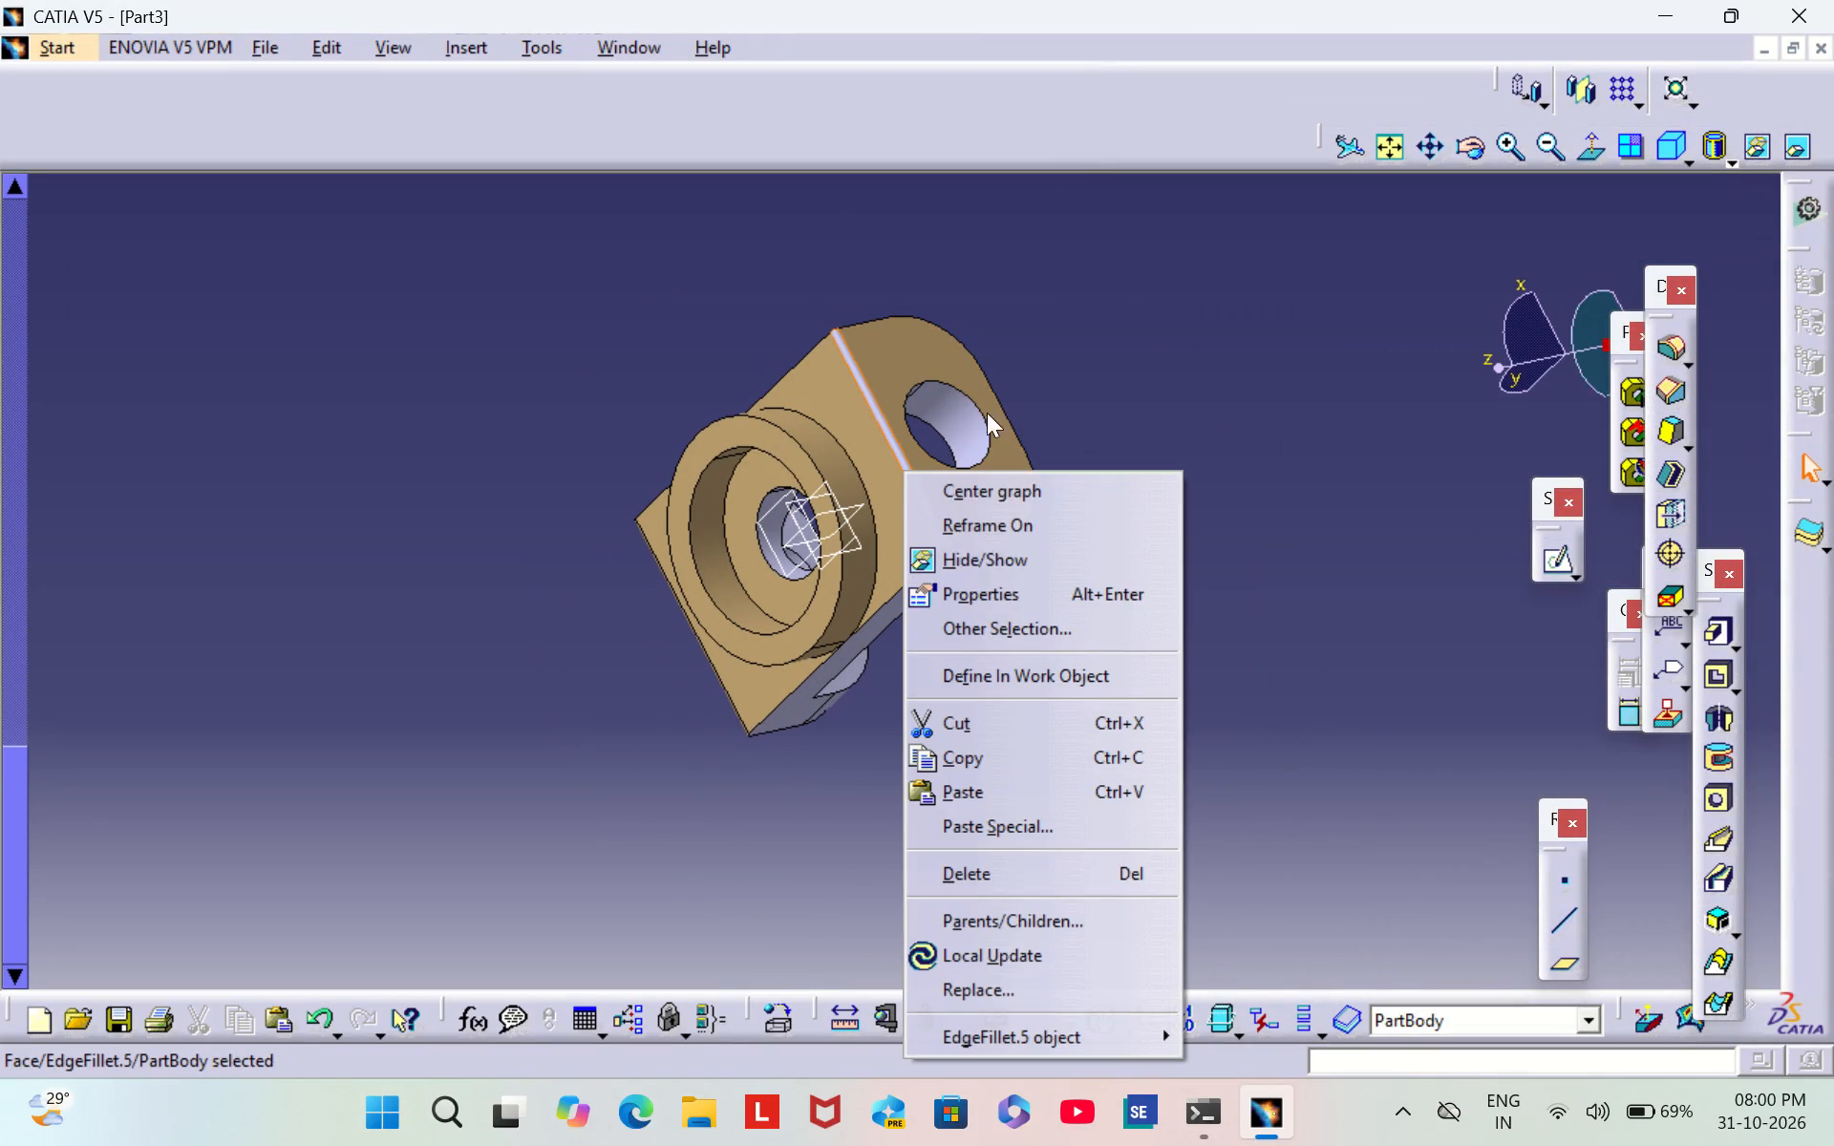
{"action": "left_click", "coordinate": [1020, 602]}
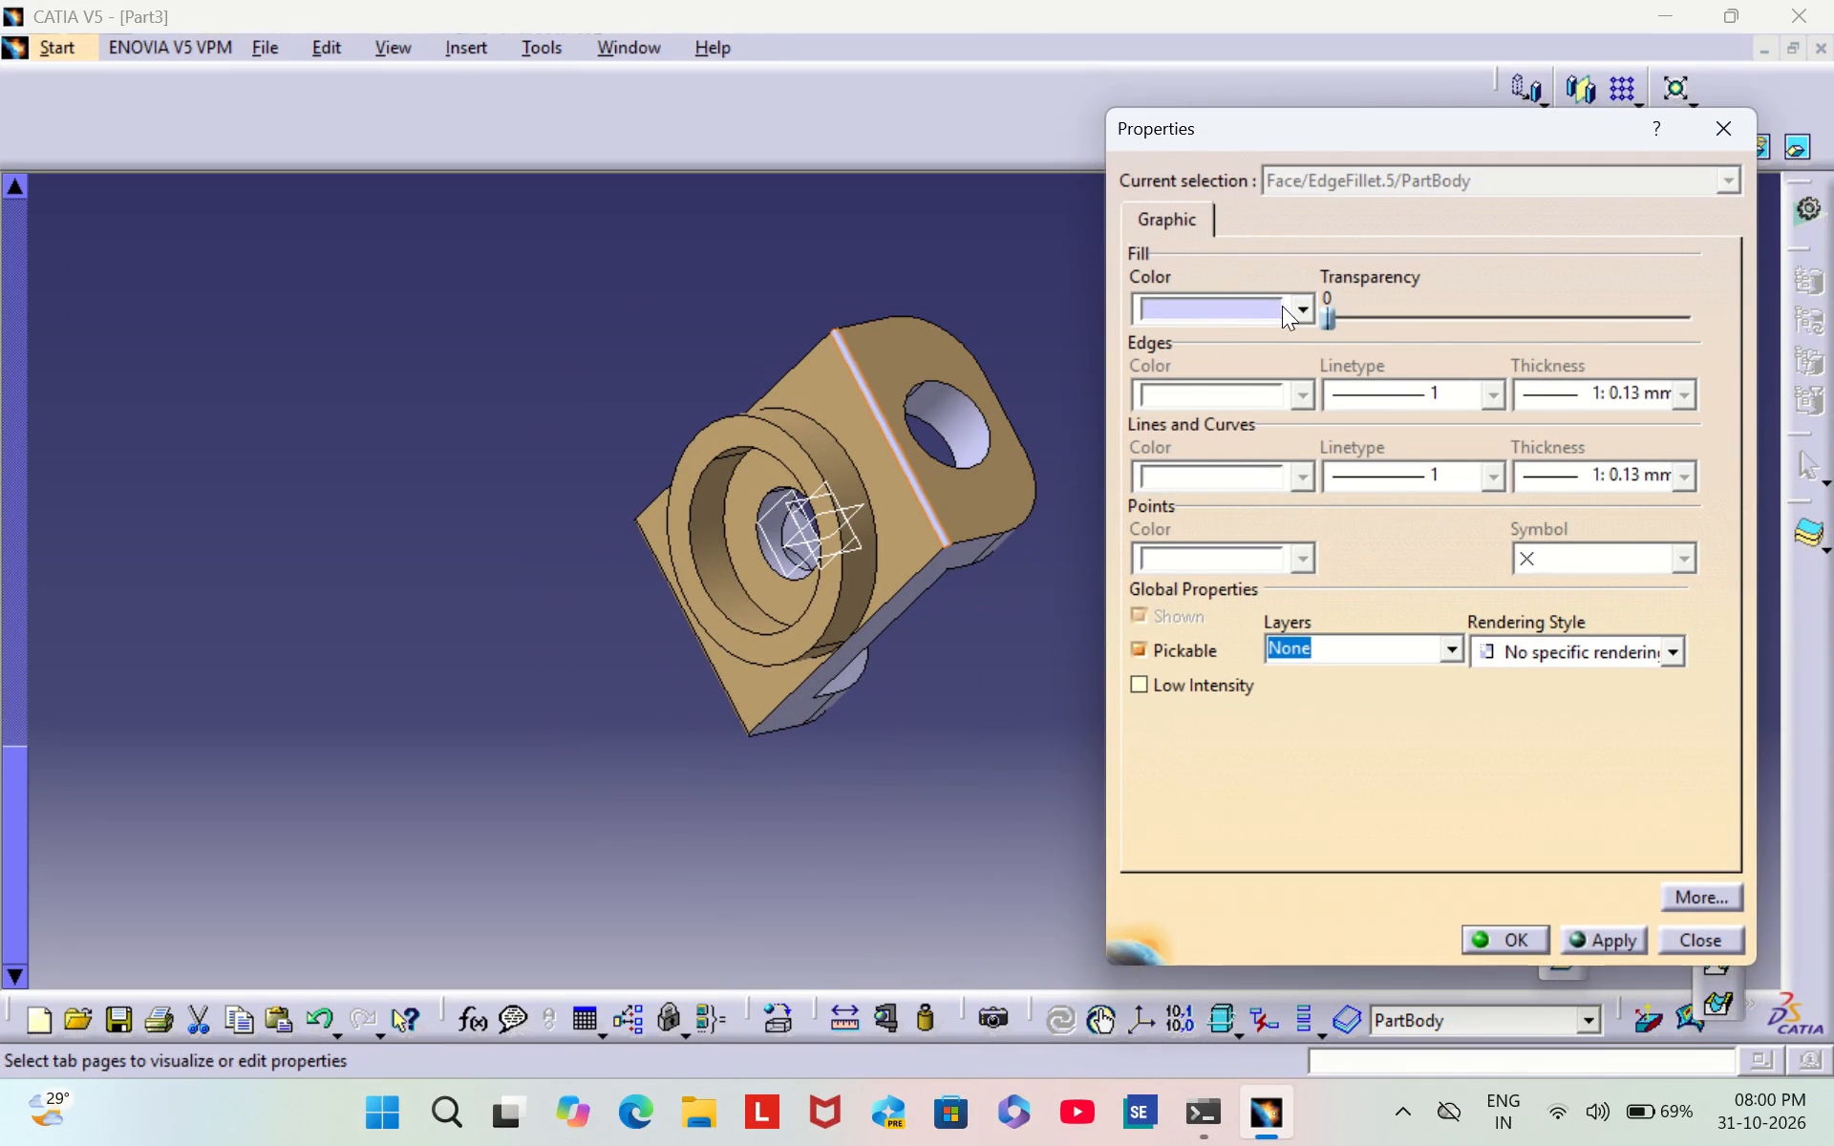
{"action": "left_click", "coordinate": [1301, 300]}
{"action": "left_click", "coordinate": [1222, 692]}
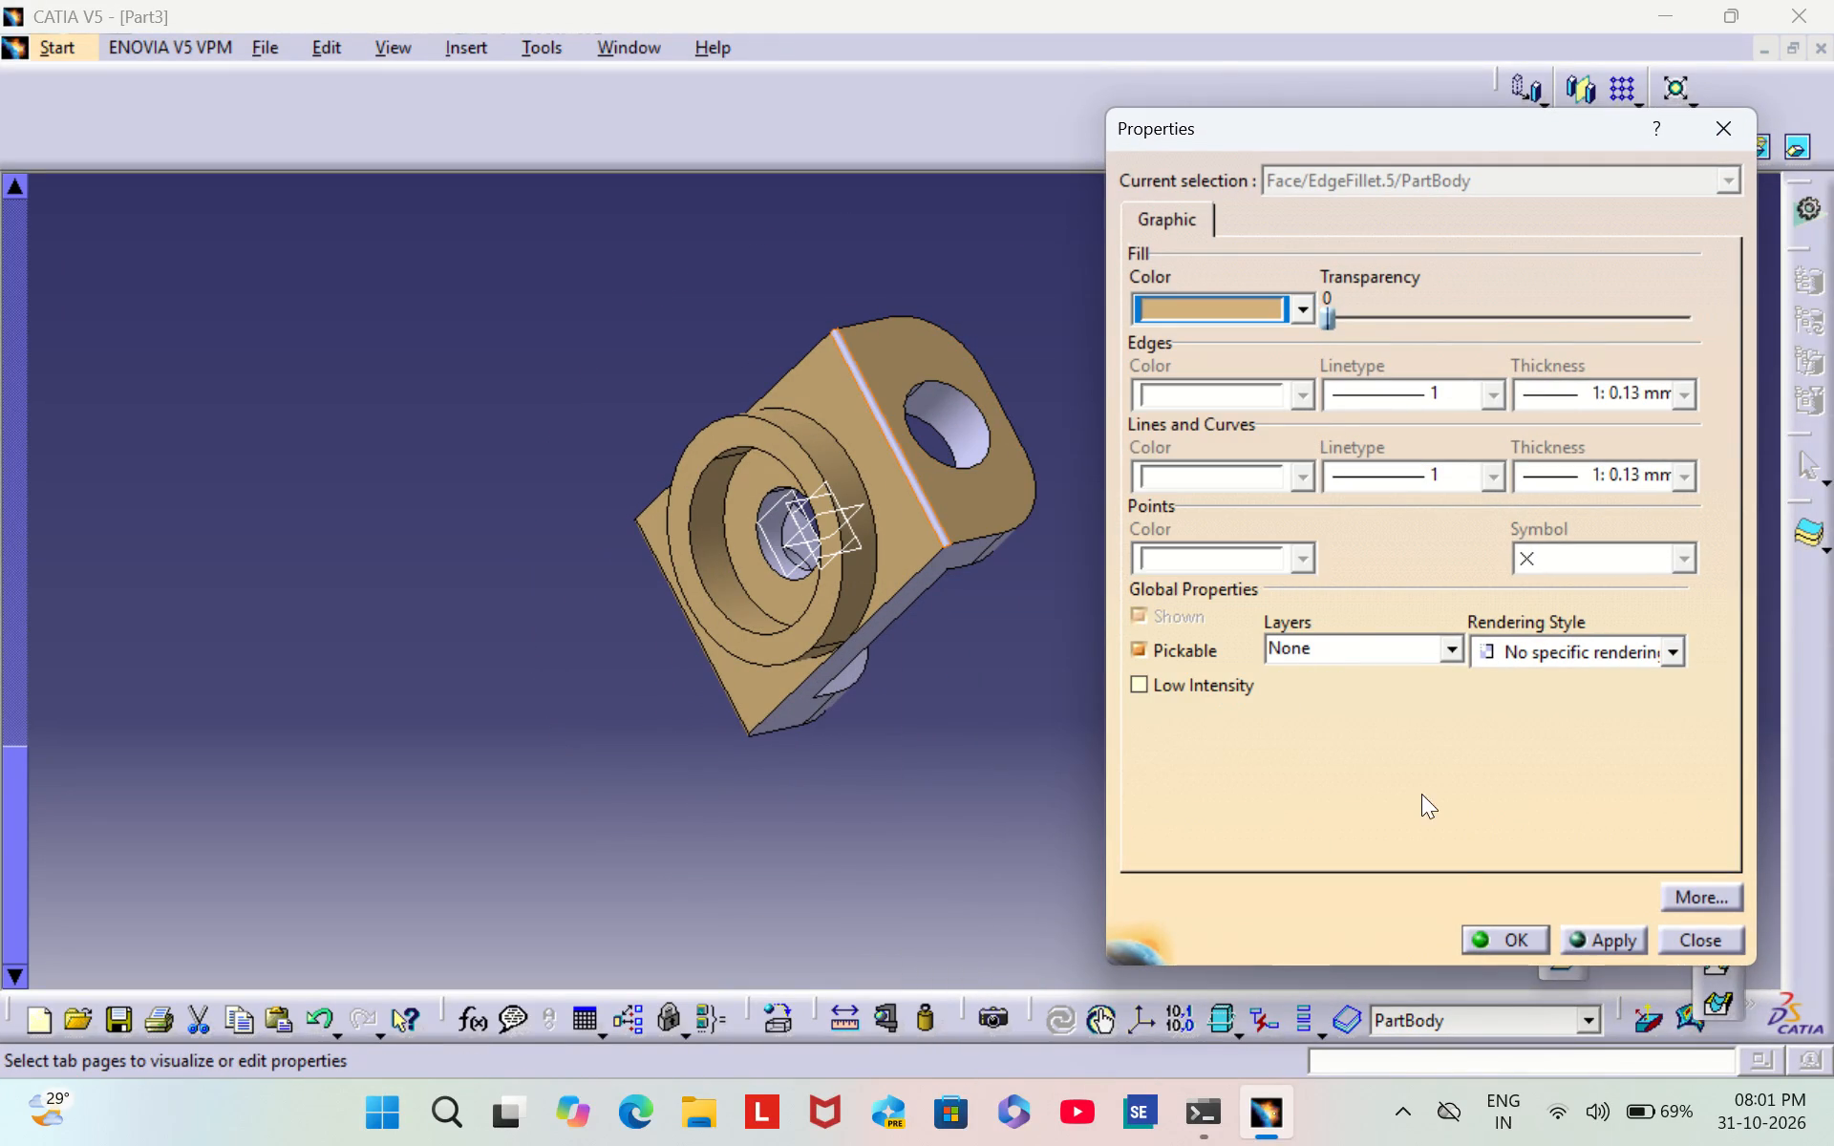
{"action": "left_click", "coordinate": [1496, 938]}
{"action": "left_click", "coordinate": [1301, 499]}
Set the fill colour of one half of the cross hole's cylindrical wall to tan.
{"action": "middle_click_drag", "start_coordinate": [1275, 473], "coordinate": [1251, 491]}
{"action": "scroll", "coordinate": [1275, 473], "scroll_direction": "down", "scroll_amount": 1}
{"action": "right_click_drag", "start_coordinate": [1257, 484], "coordinate": [1251, 491]}
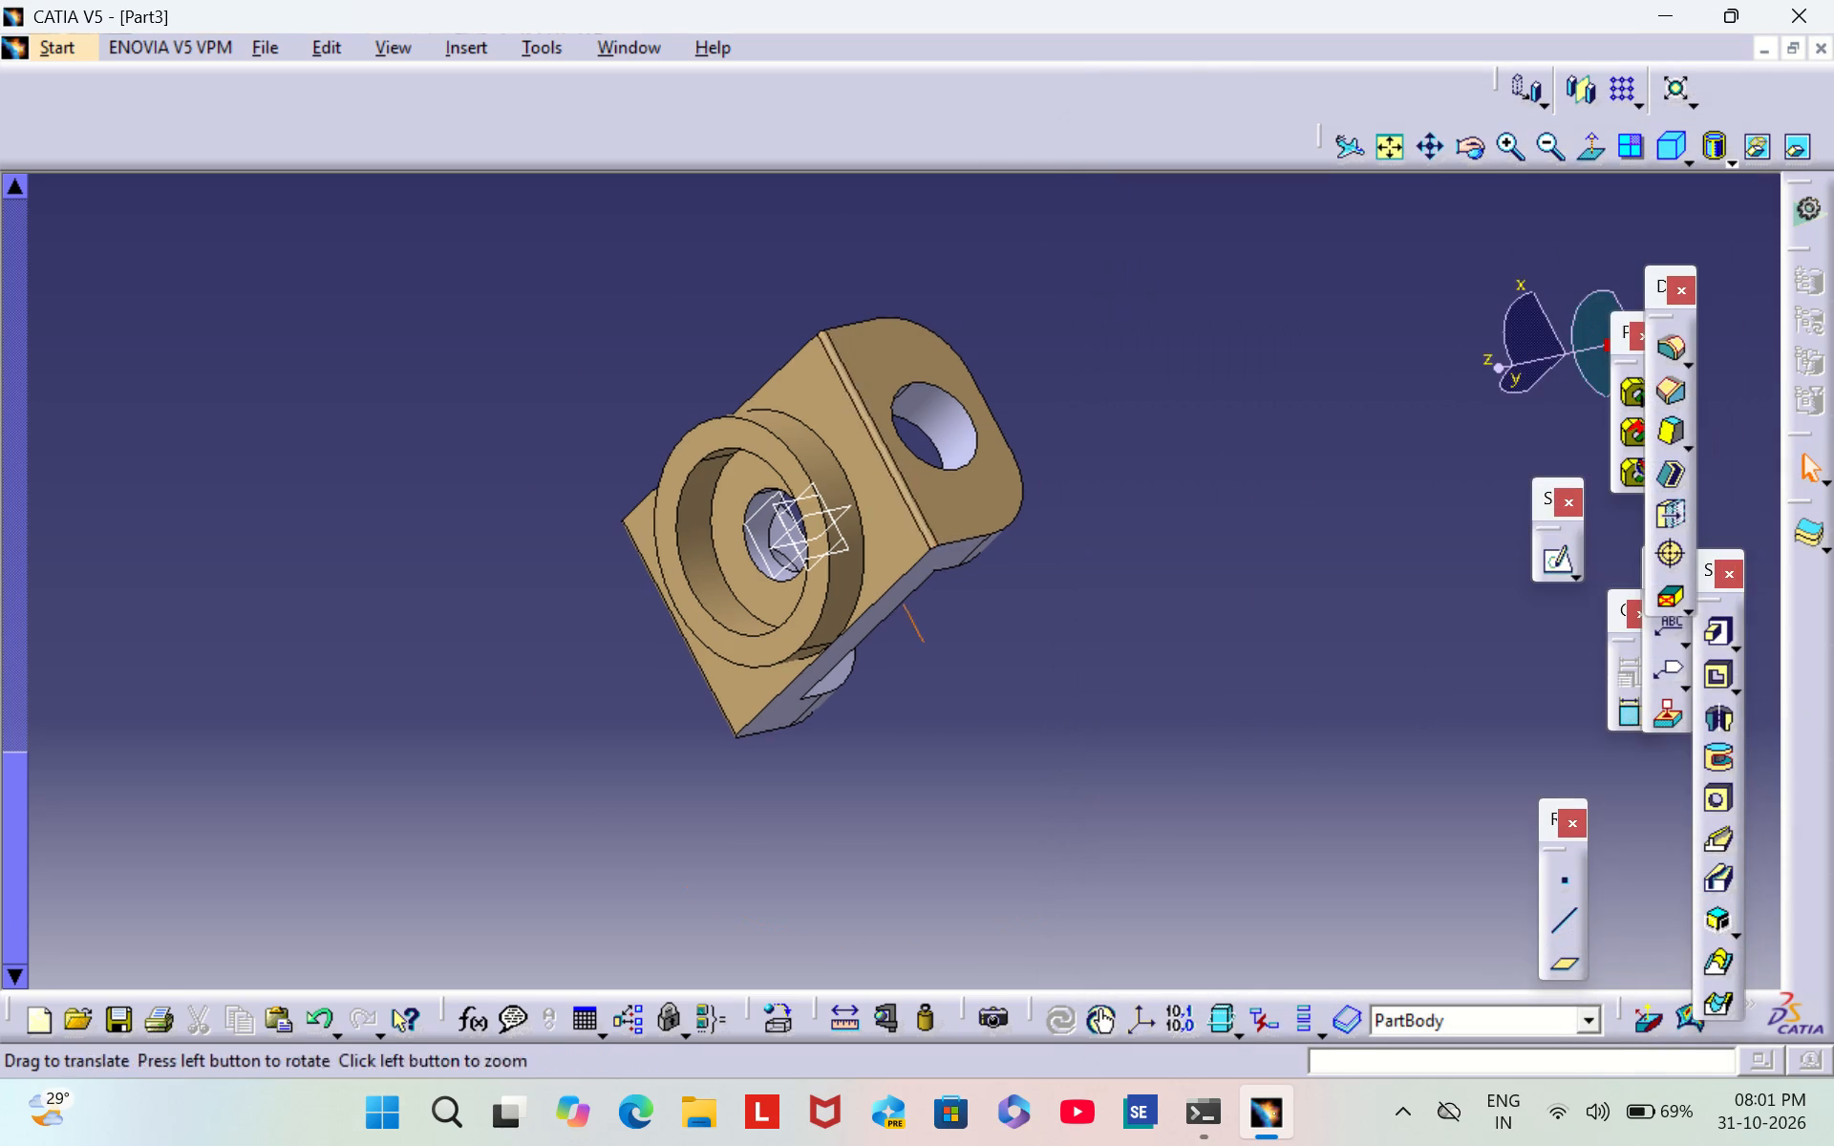
{"action": "right_click_drag", "start_coordinate": [1251, 491], "coordinate": [1063, 631]}
{"action": "middle_click_drag", "start_coordinate": [1251, 491], "coordinate": [1063, 631]}
{"action": "scroll", "coordinate": [1063, 631], "scroll_direction": "up", "scroll_amount": 1}
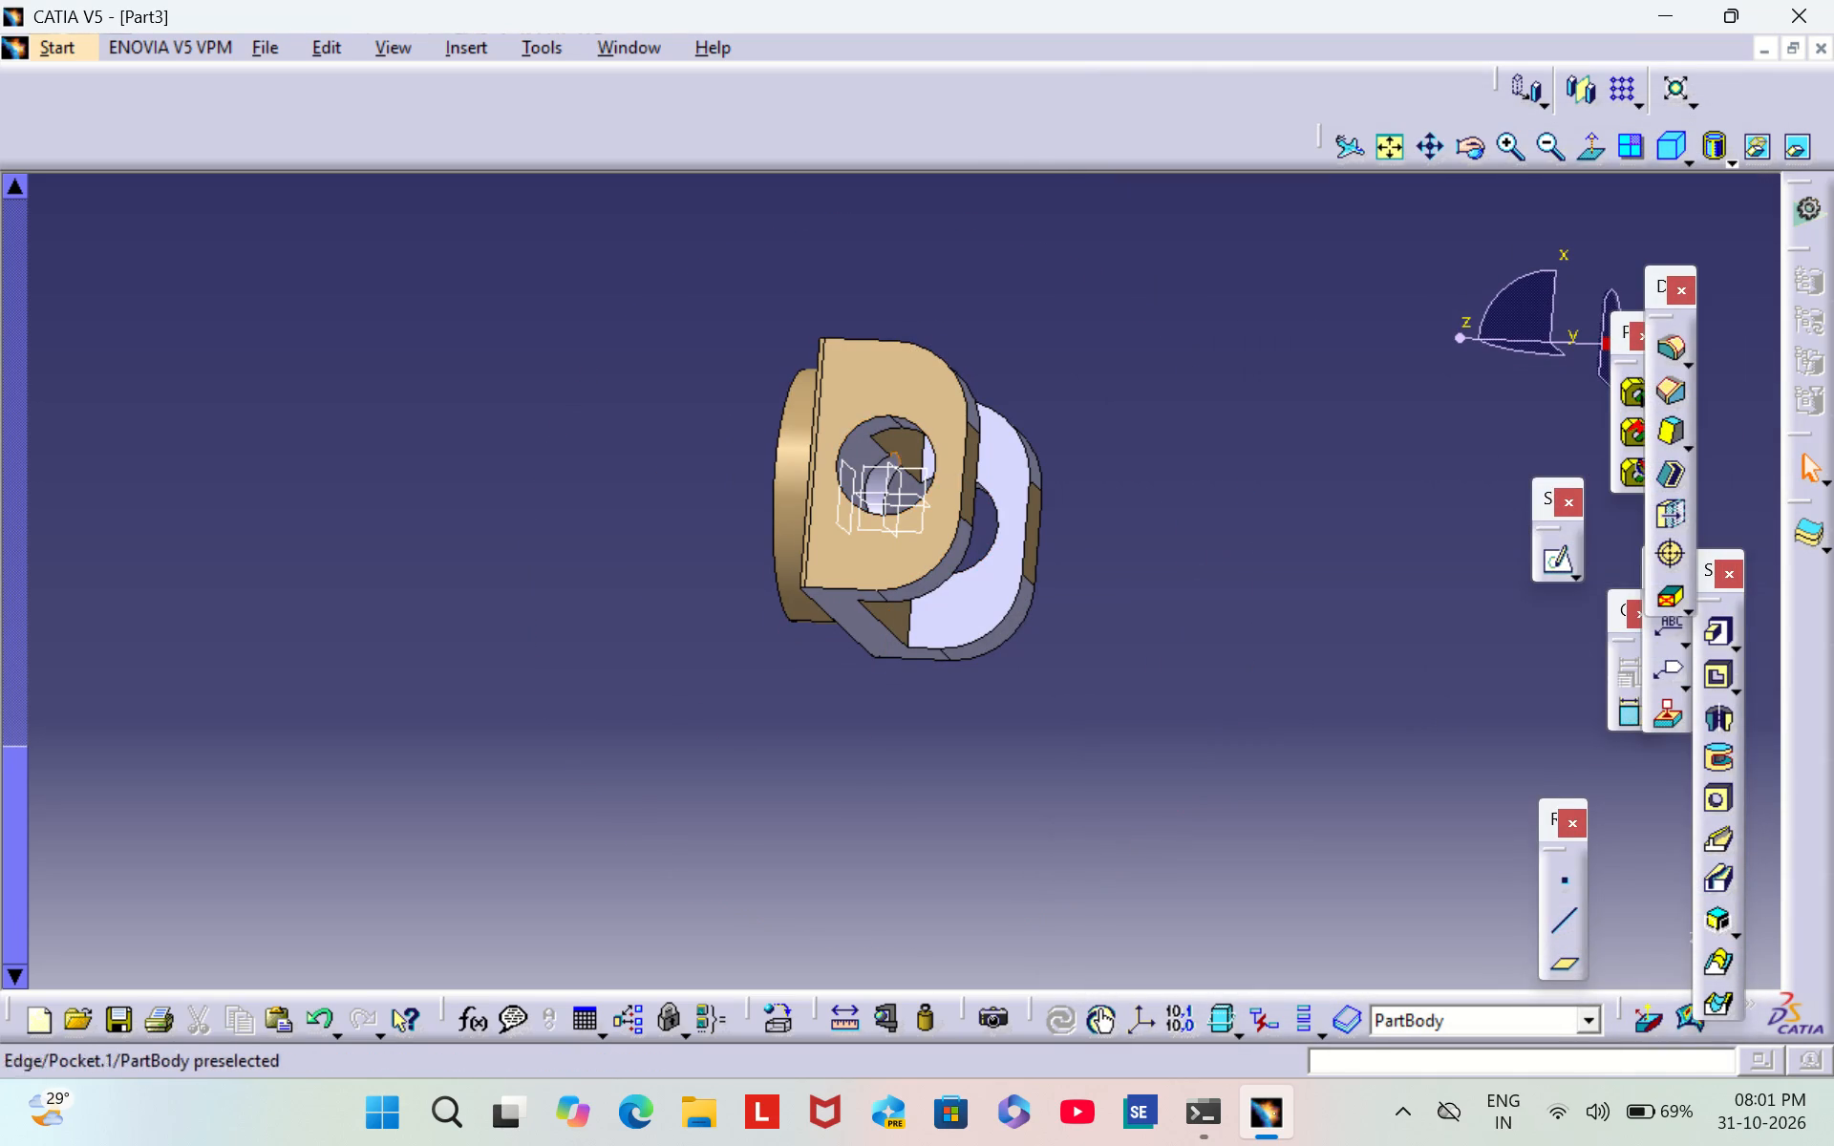
{"action": "right_click", "coordinate": [860, 452]}
{"action": "left_click", "coordinate": [1072, 586]}
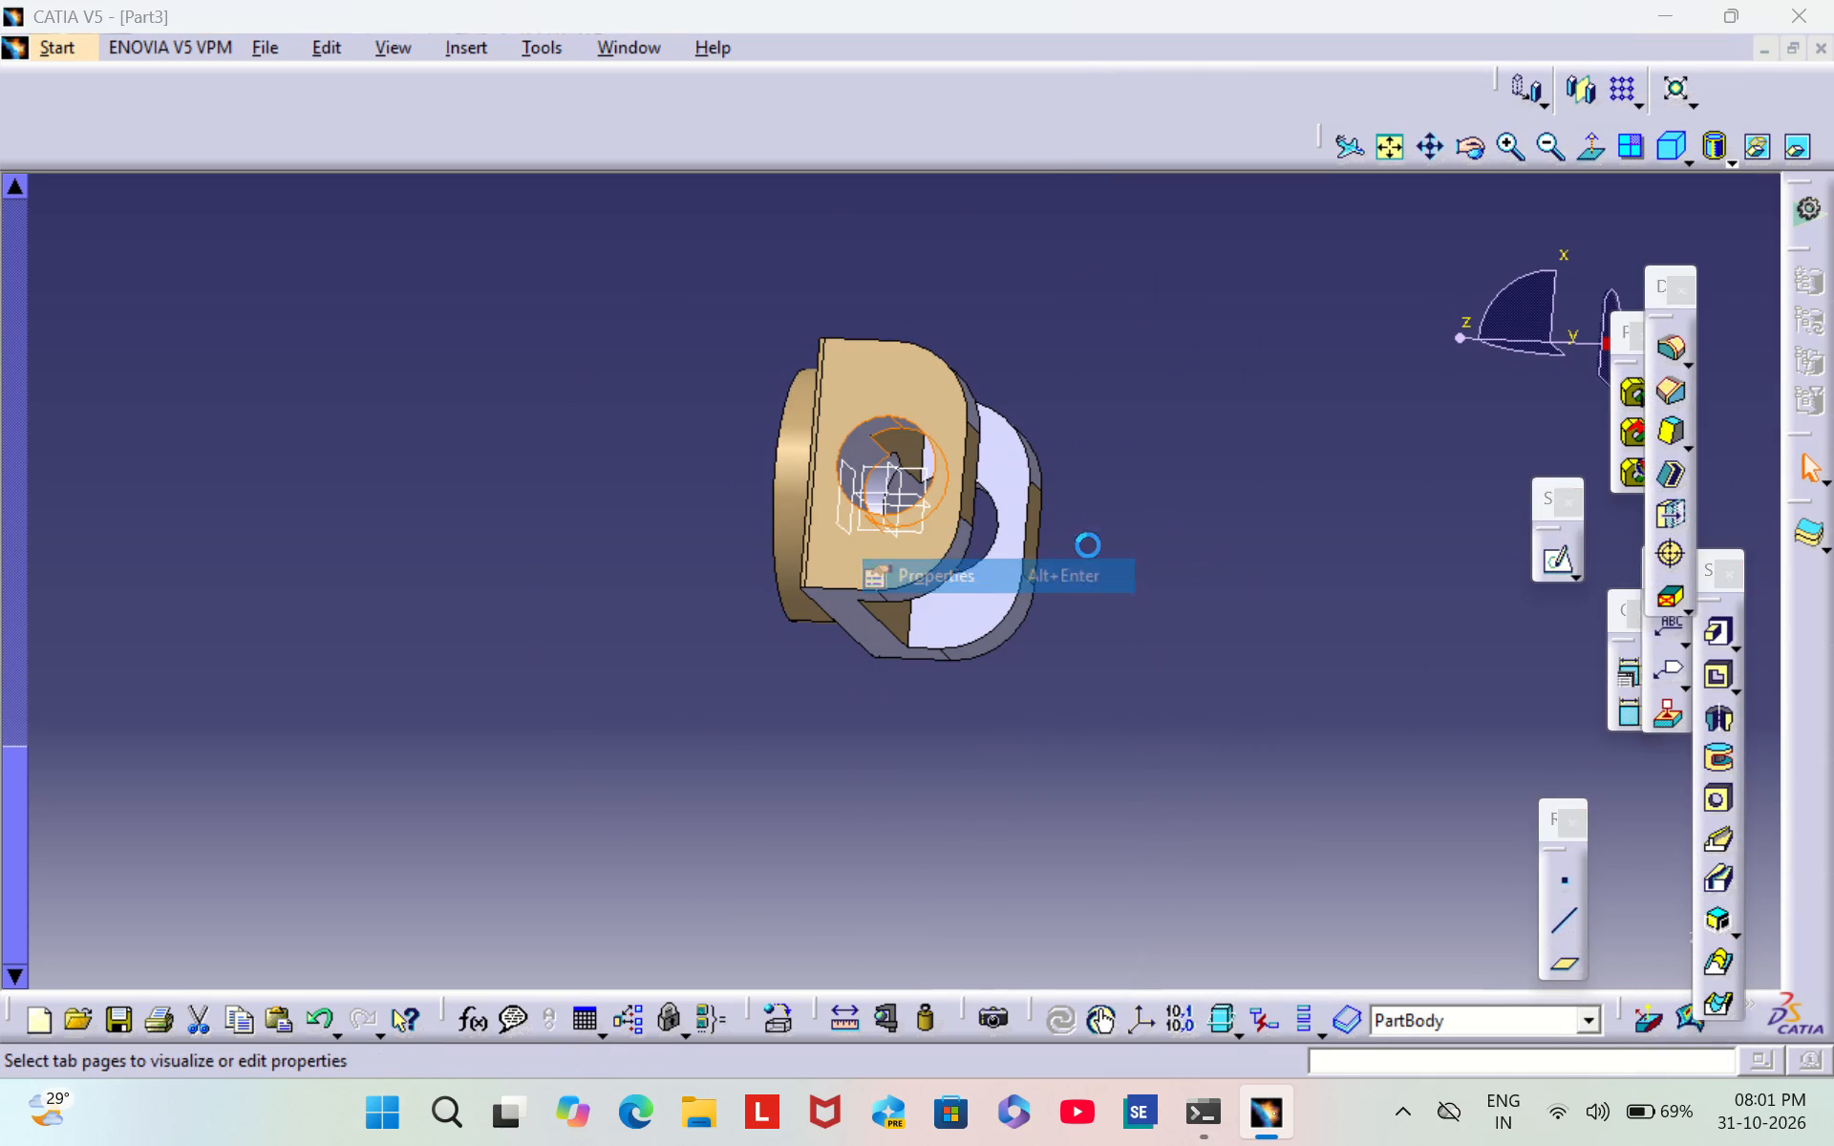
{"action": "left_click", "coordinate": [1304, 316]}
{"action": "left_click", "coordinate": [1186, 693]}
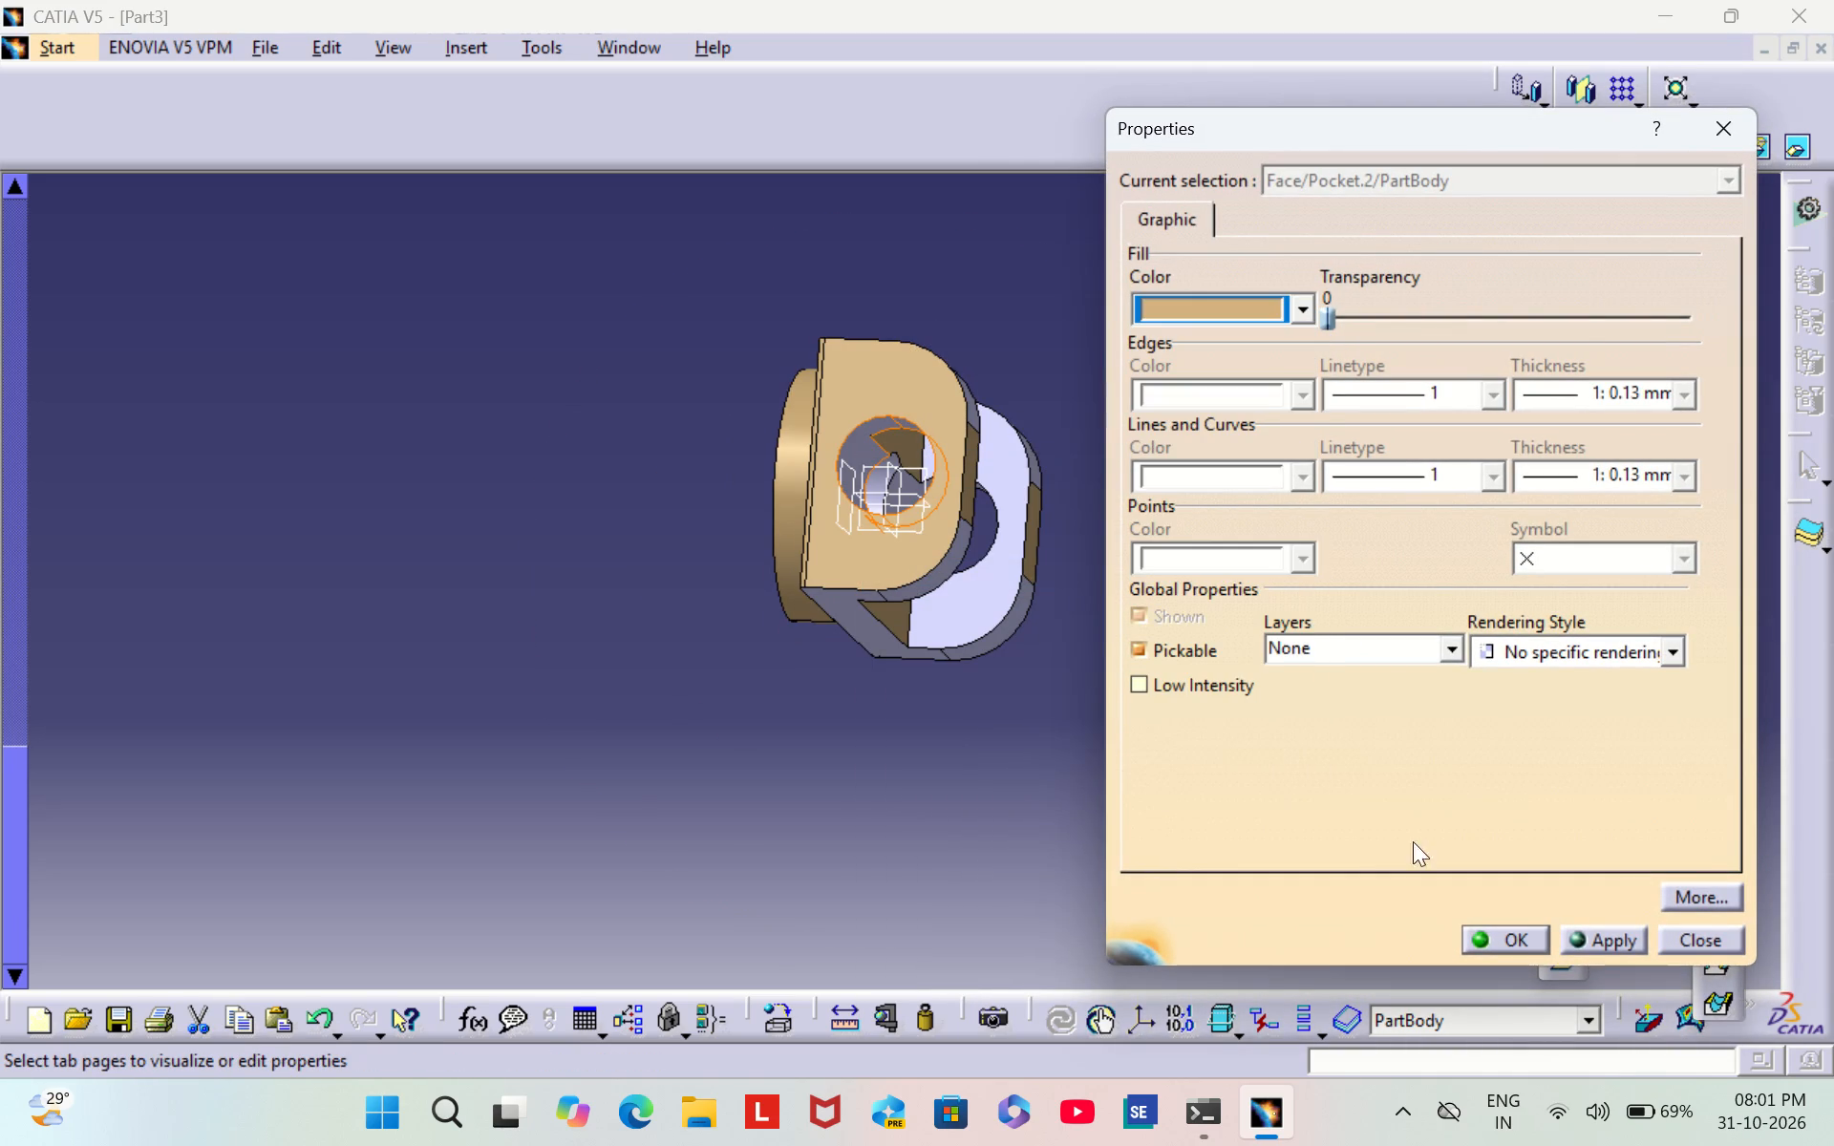
{"action": "left_click_drag", "start_coordinate": [1517, 930], "coordinate": [1511, 918]}
{"action": "left_click", "coordinate": [1295, 550]}
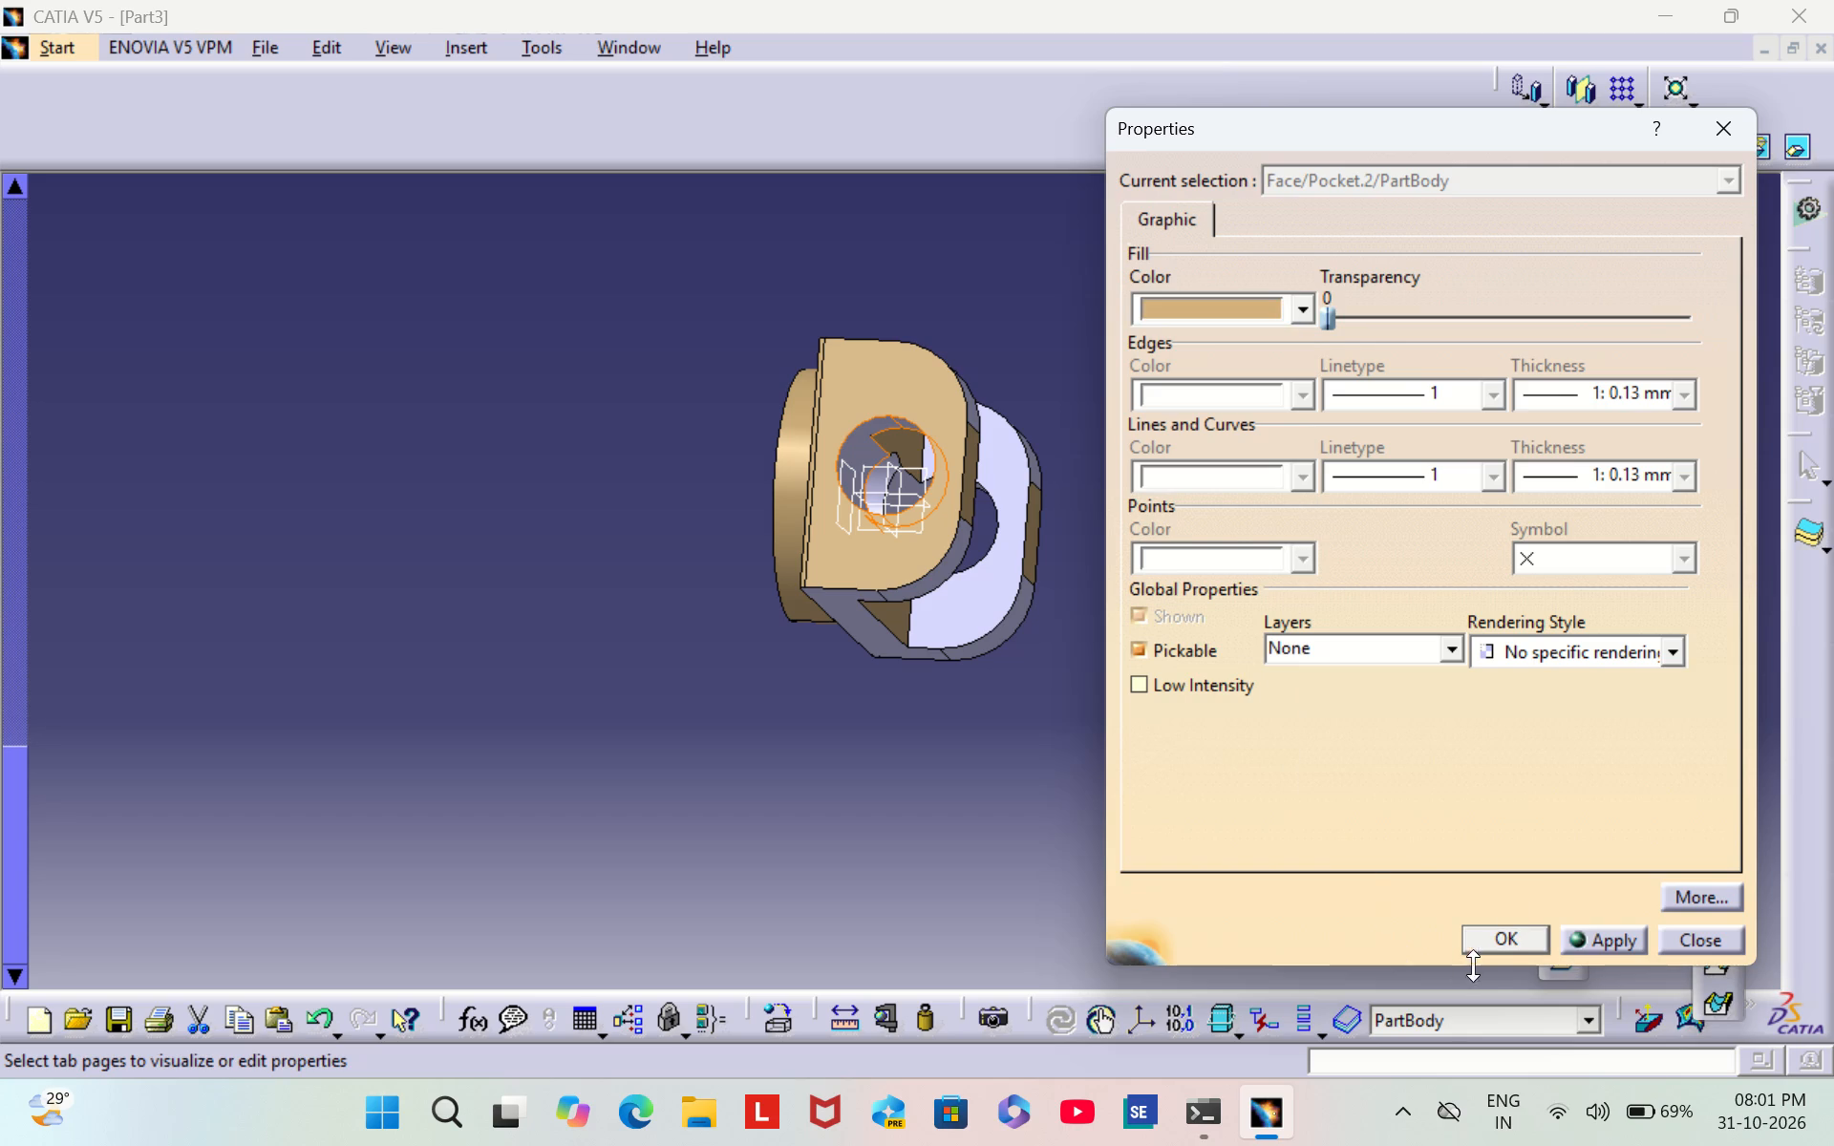
{"action": "left_click", "coordinate": [1503, 929]}
{"action": "left_click", "coordinate": [1359, 638]}
Set the fill colour of the remaining half of the cross hole's cylindrical wall, along the groove between the legs, to tan.
{"action": "middle_click_drag", "start_coordinate": [1343, 610], "coordinate": [1266, 633]}
{"action": "scroll", "coordinate": [1339, 610], "scroll_direction": "down", "scroll_amount": 1}
{"action": "right_click_drag", "start_coordinate": [1301, 616], "coordinate": [1266, 633]}
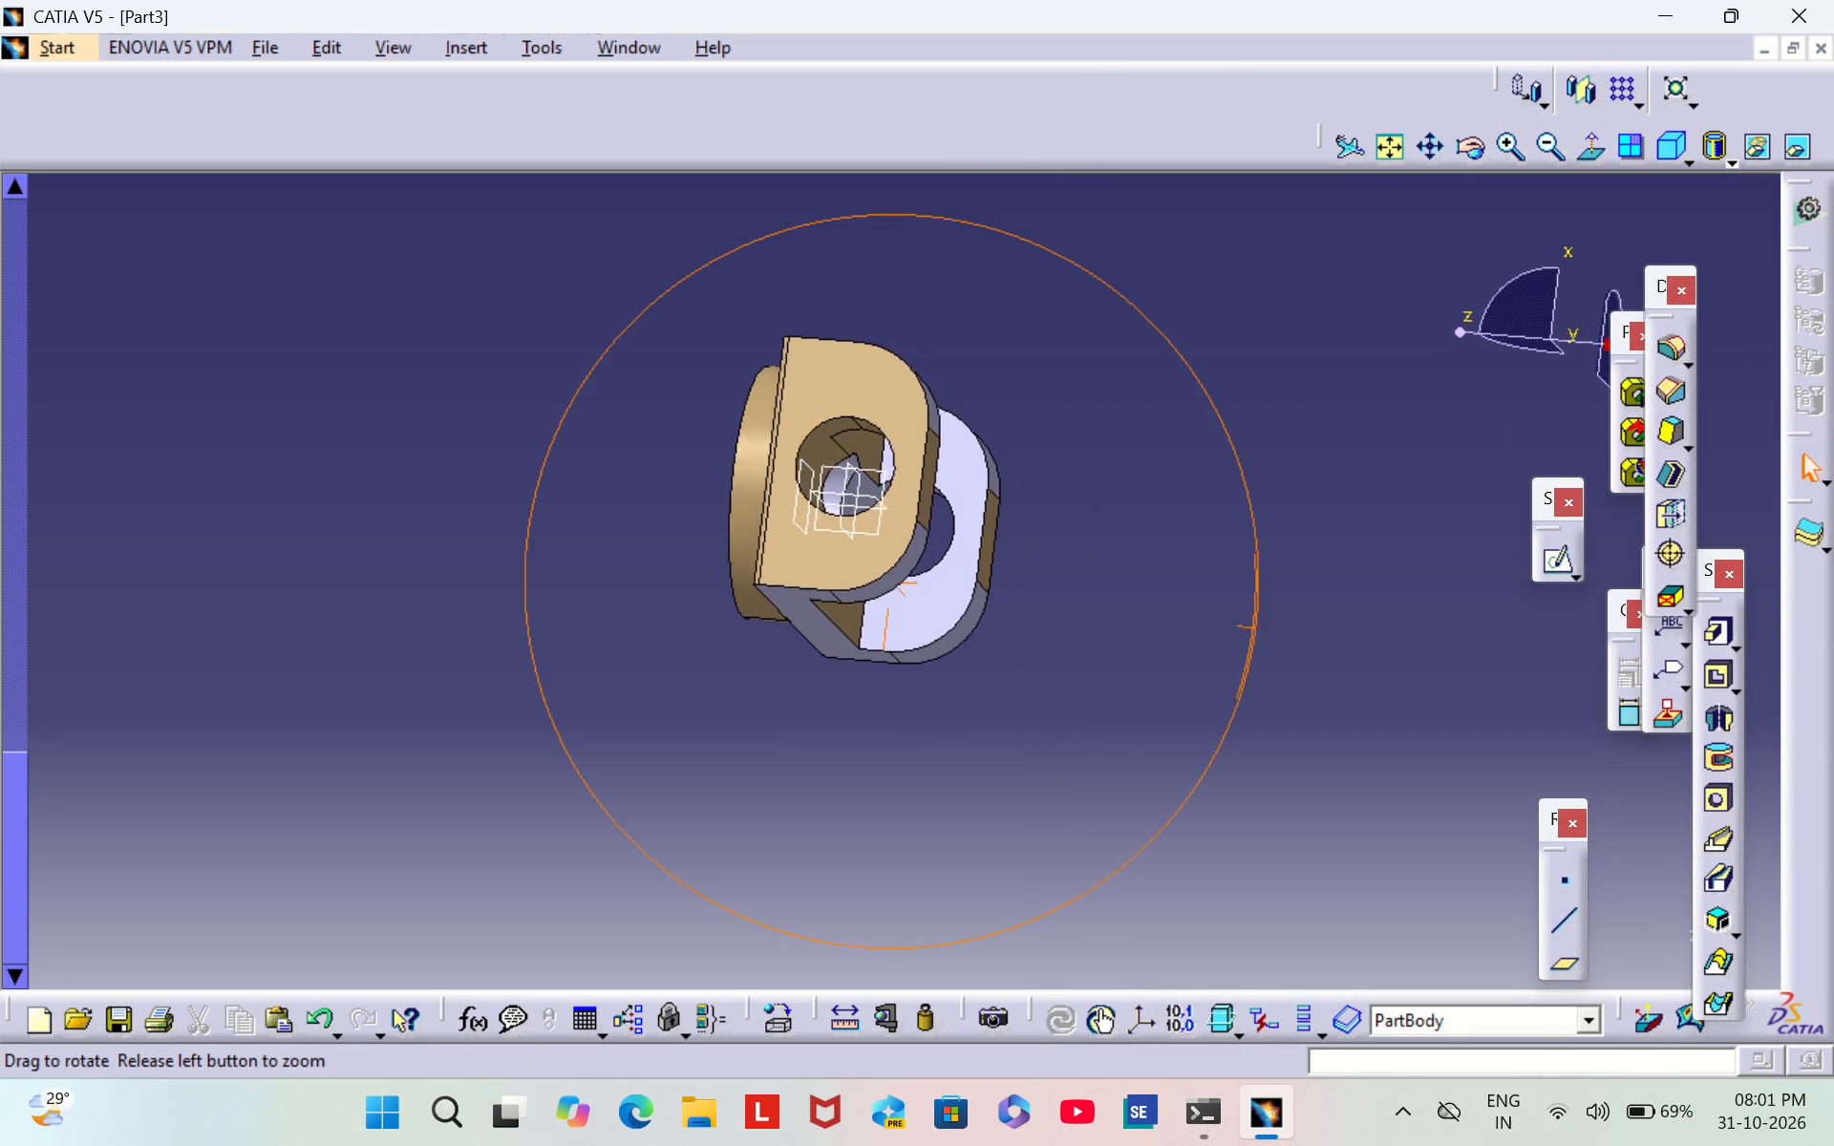
{"action": "middle_click_drag", "start_coordinate": [1266, 633], "coordinate": [1040, 581]}
{"action": "right_click_drag", "start_coordinate": [1266, 633], "coordinate": [1040, 581]}
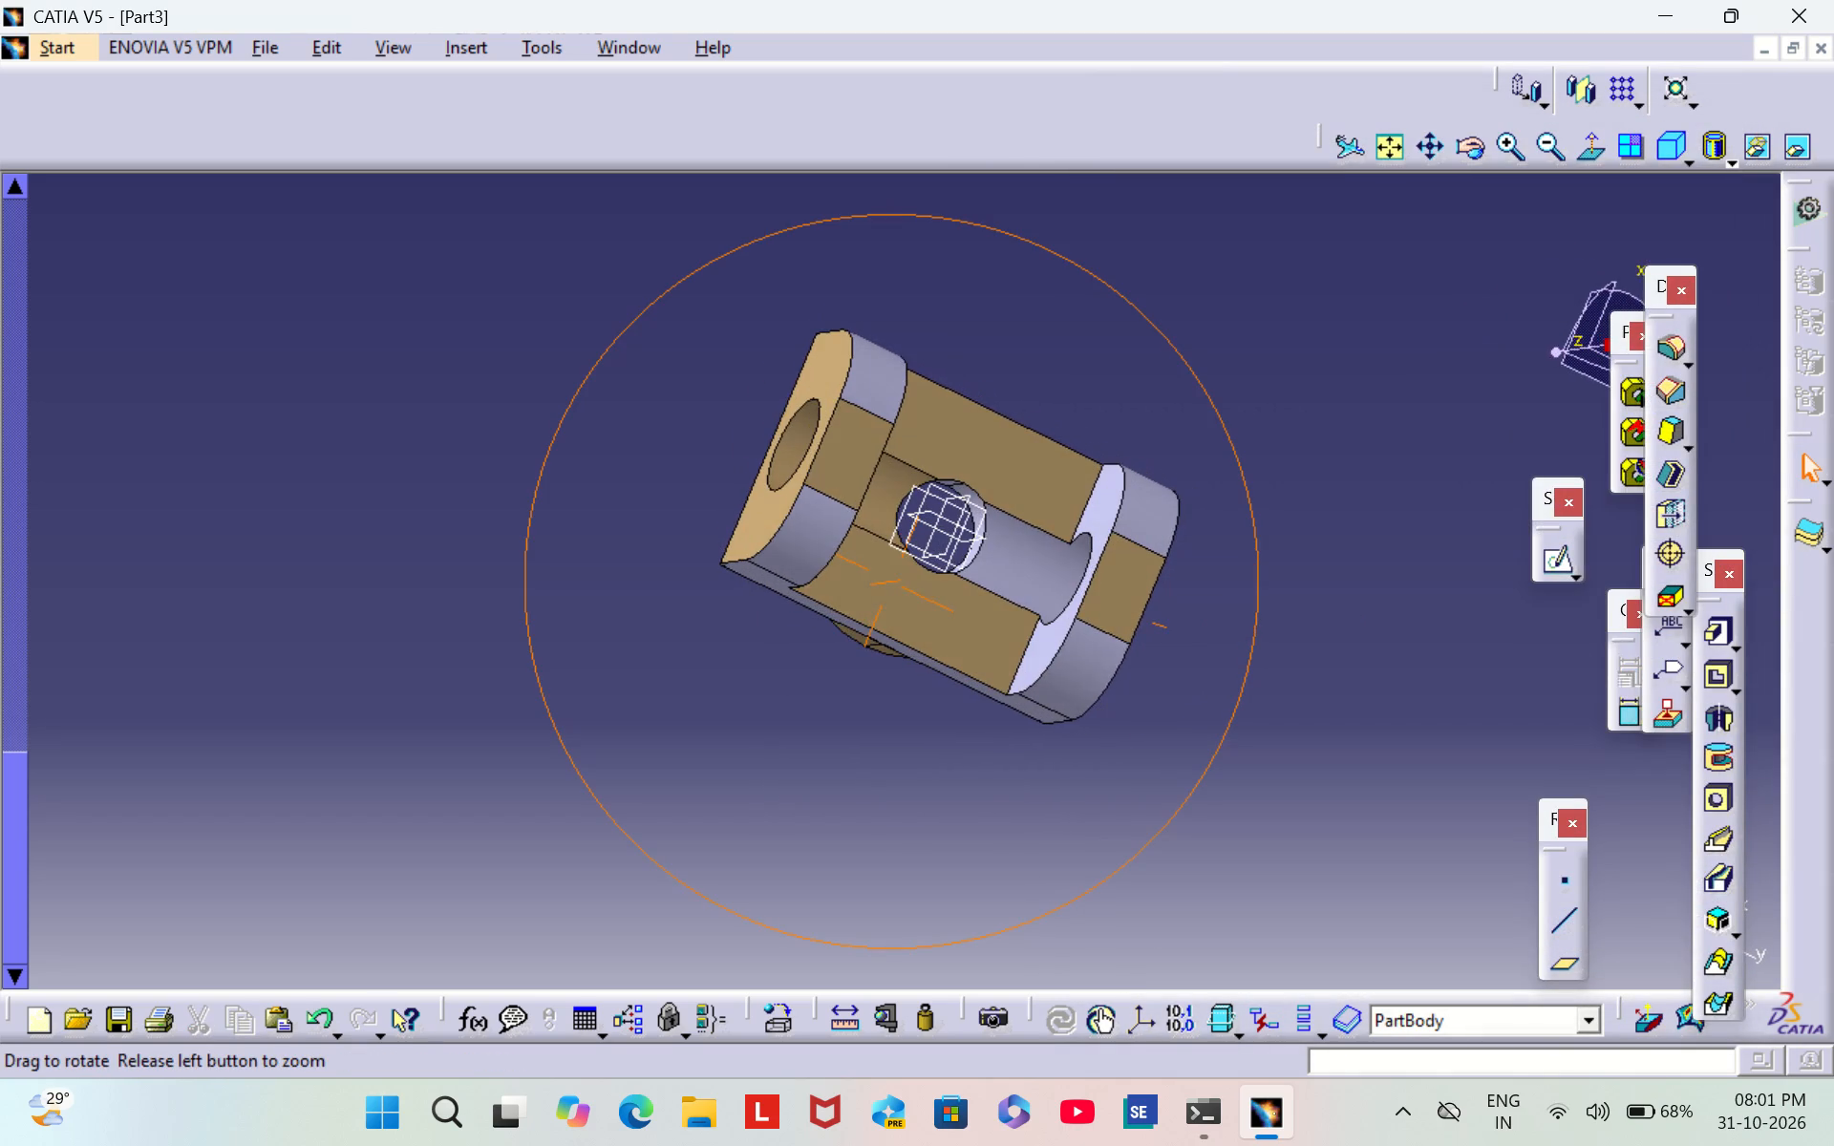
{"action": "right_click_drag", "start_coordinate": [1040, 581], "coordinate": [1046, 581]}
{"action": "middle_click_drag", "start_coordinate": [1040, 581], "coordinate": [1046, 581]}
{"action": "right_click", "coordinate": [996, 570]}
{"action": "left_click", "coordinate": [1076, 624]}
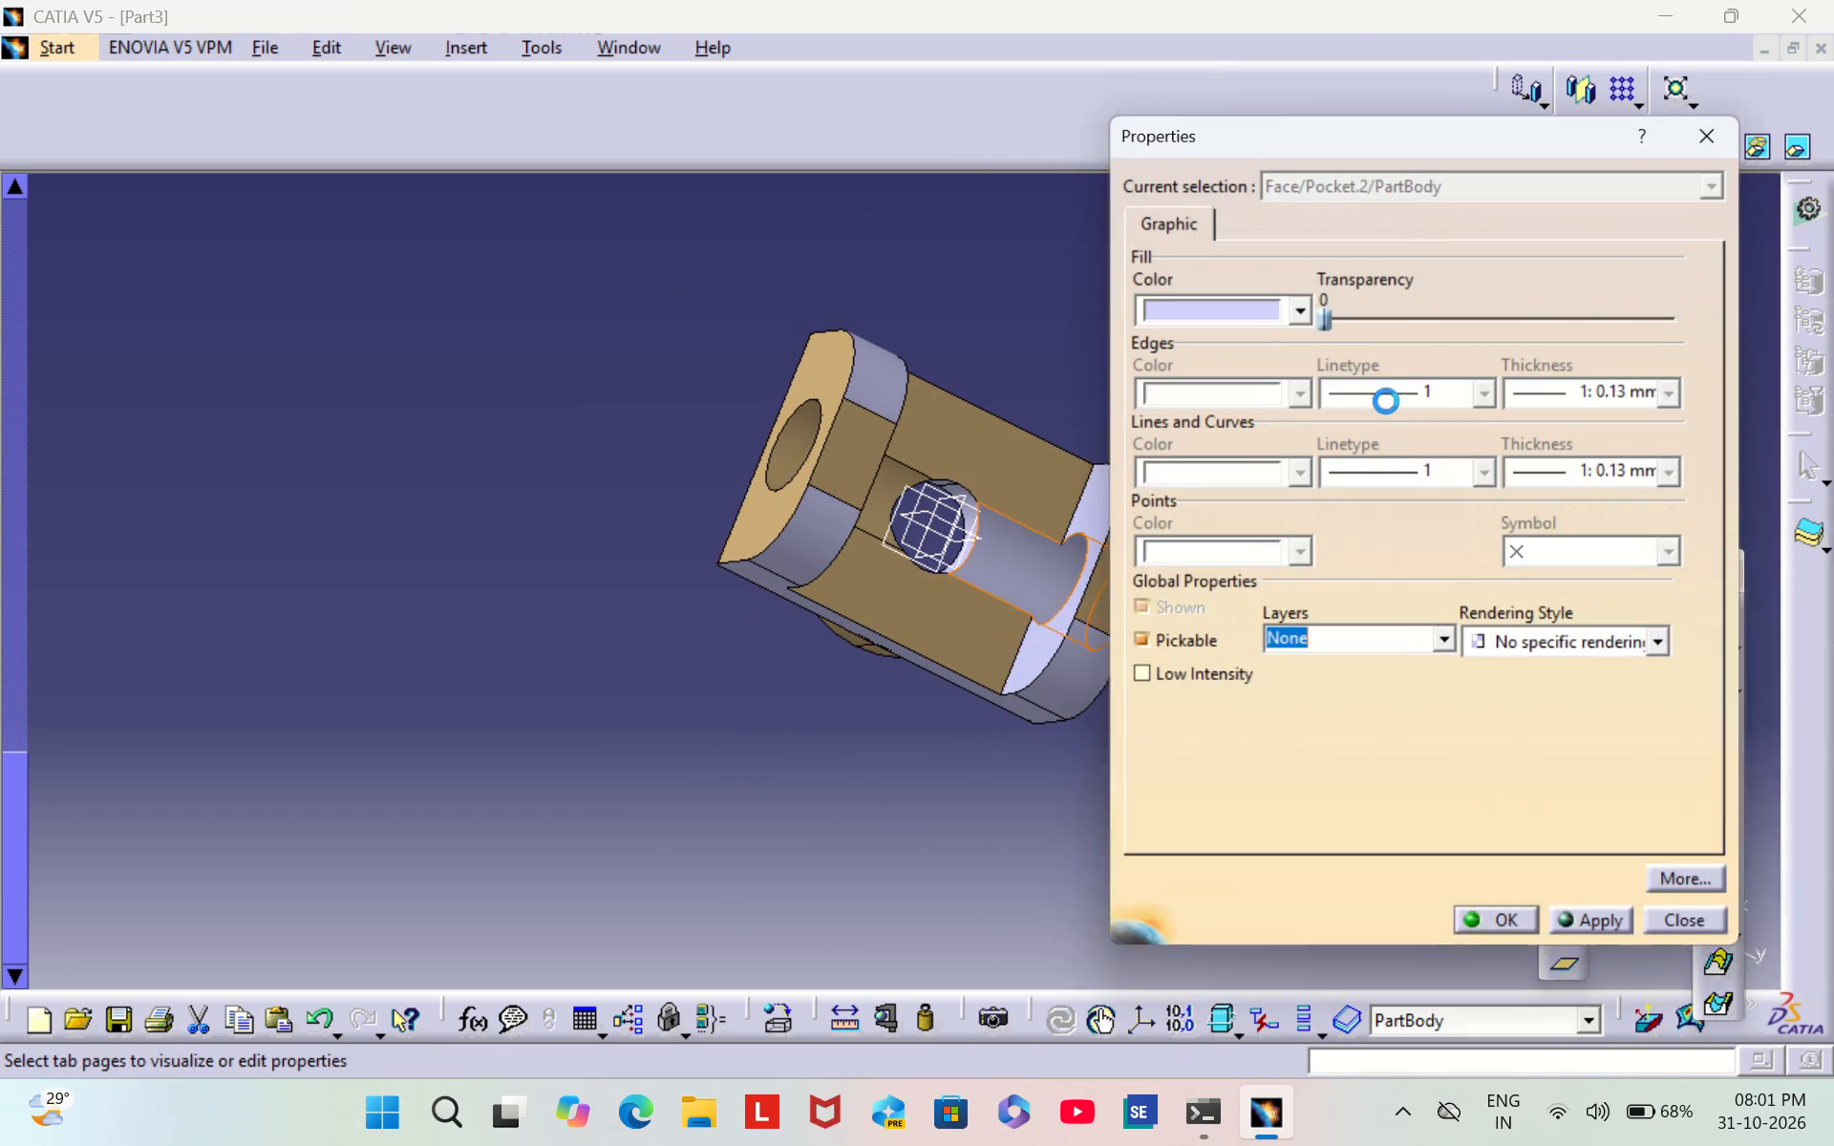
{"action": "left_click", "coordinate": [1312, 312]}
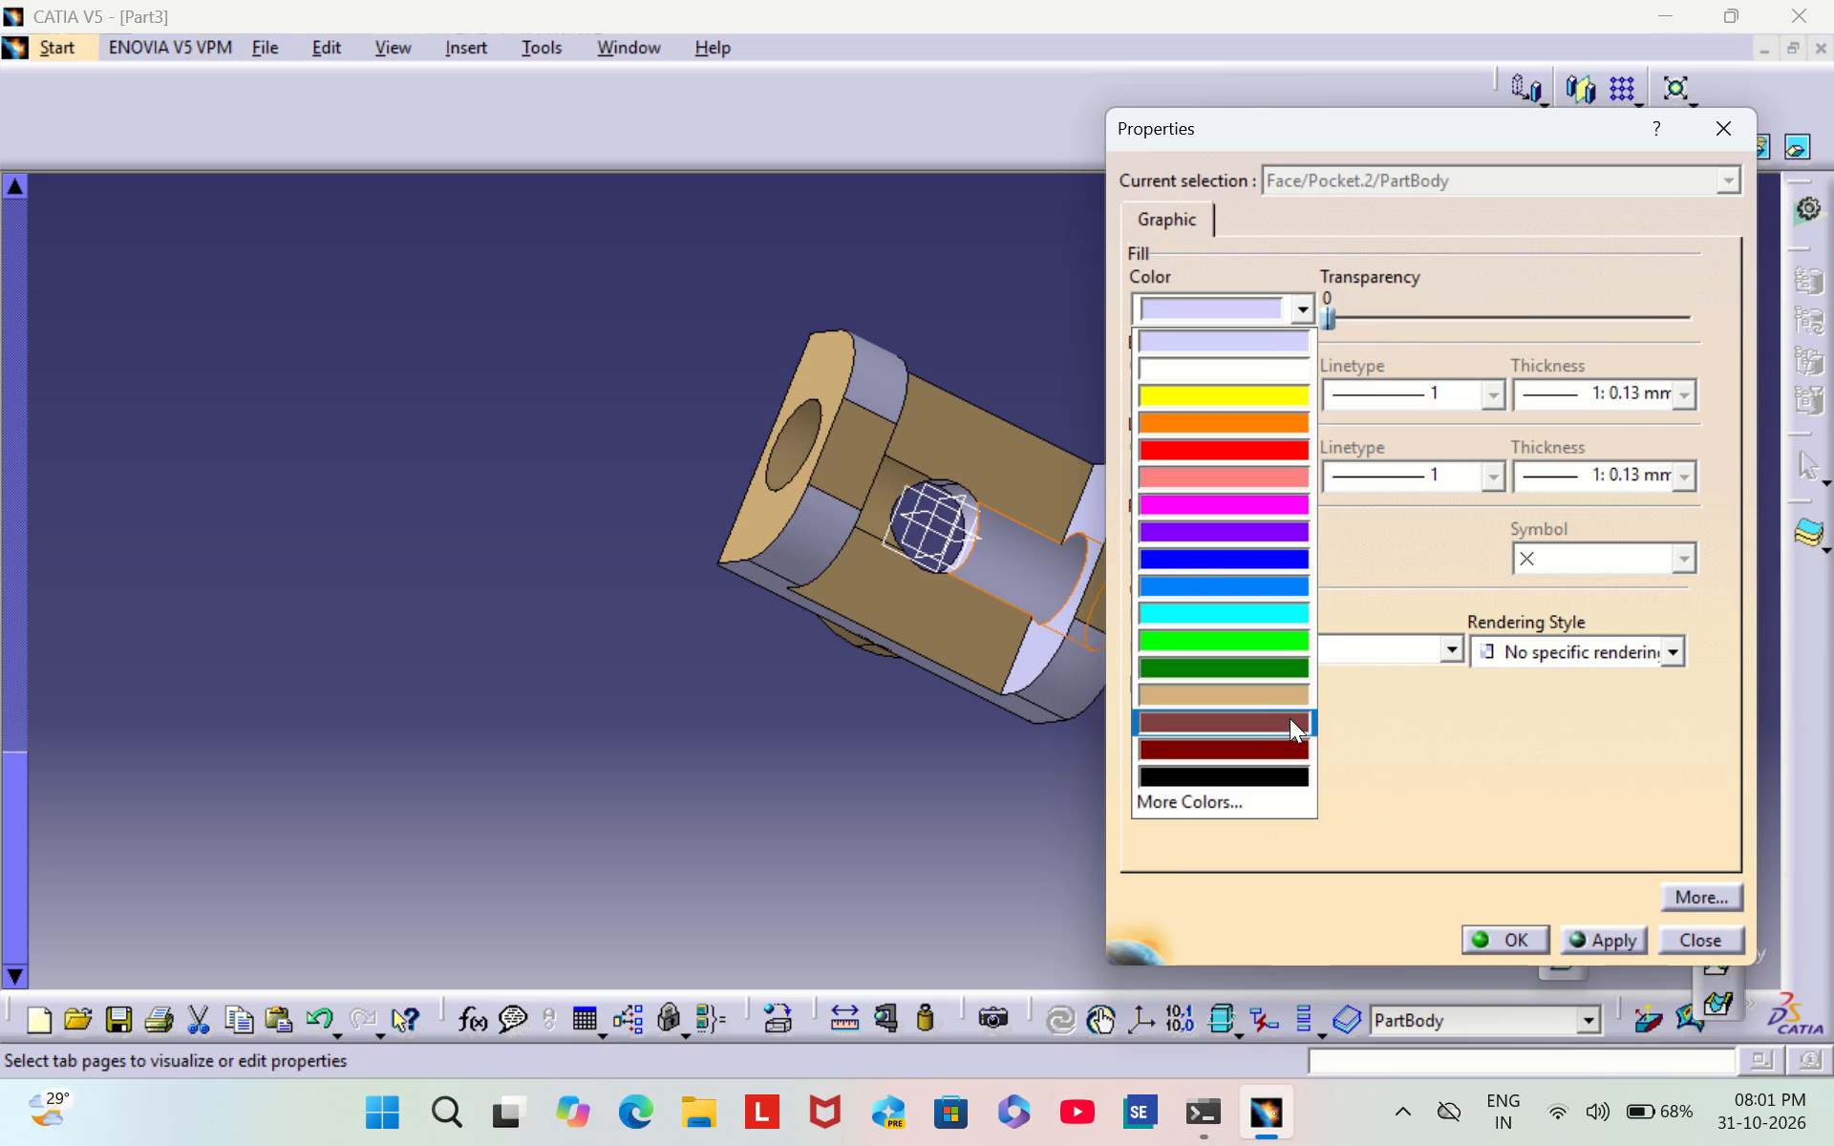
{"action": "left_click", "coordinate": [1275, 695]}
{"action": "left_click_drag", "start_coordinate": [1501, 935], "coordinate": [1503, 925]}
{"action": "left_click", "coordinate": [1335, 566]}
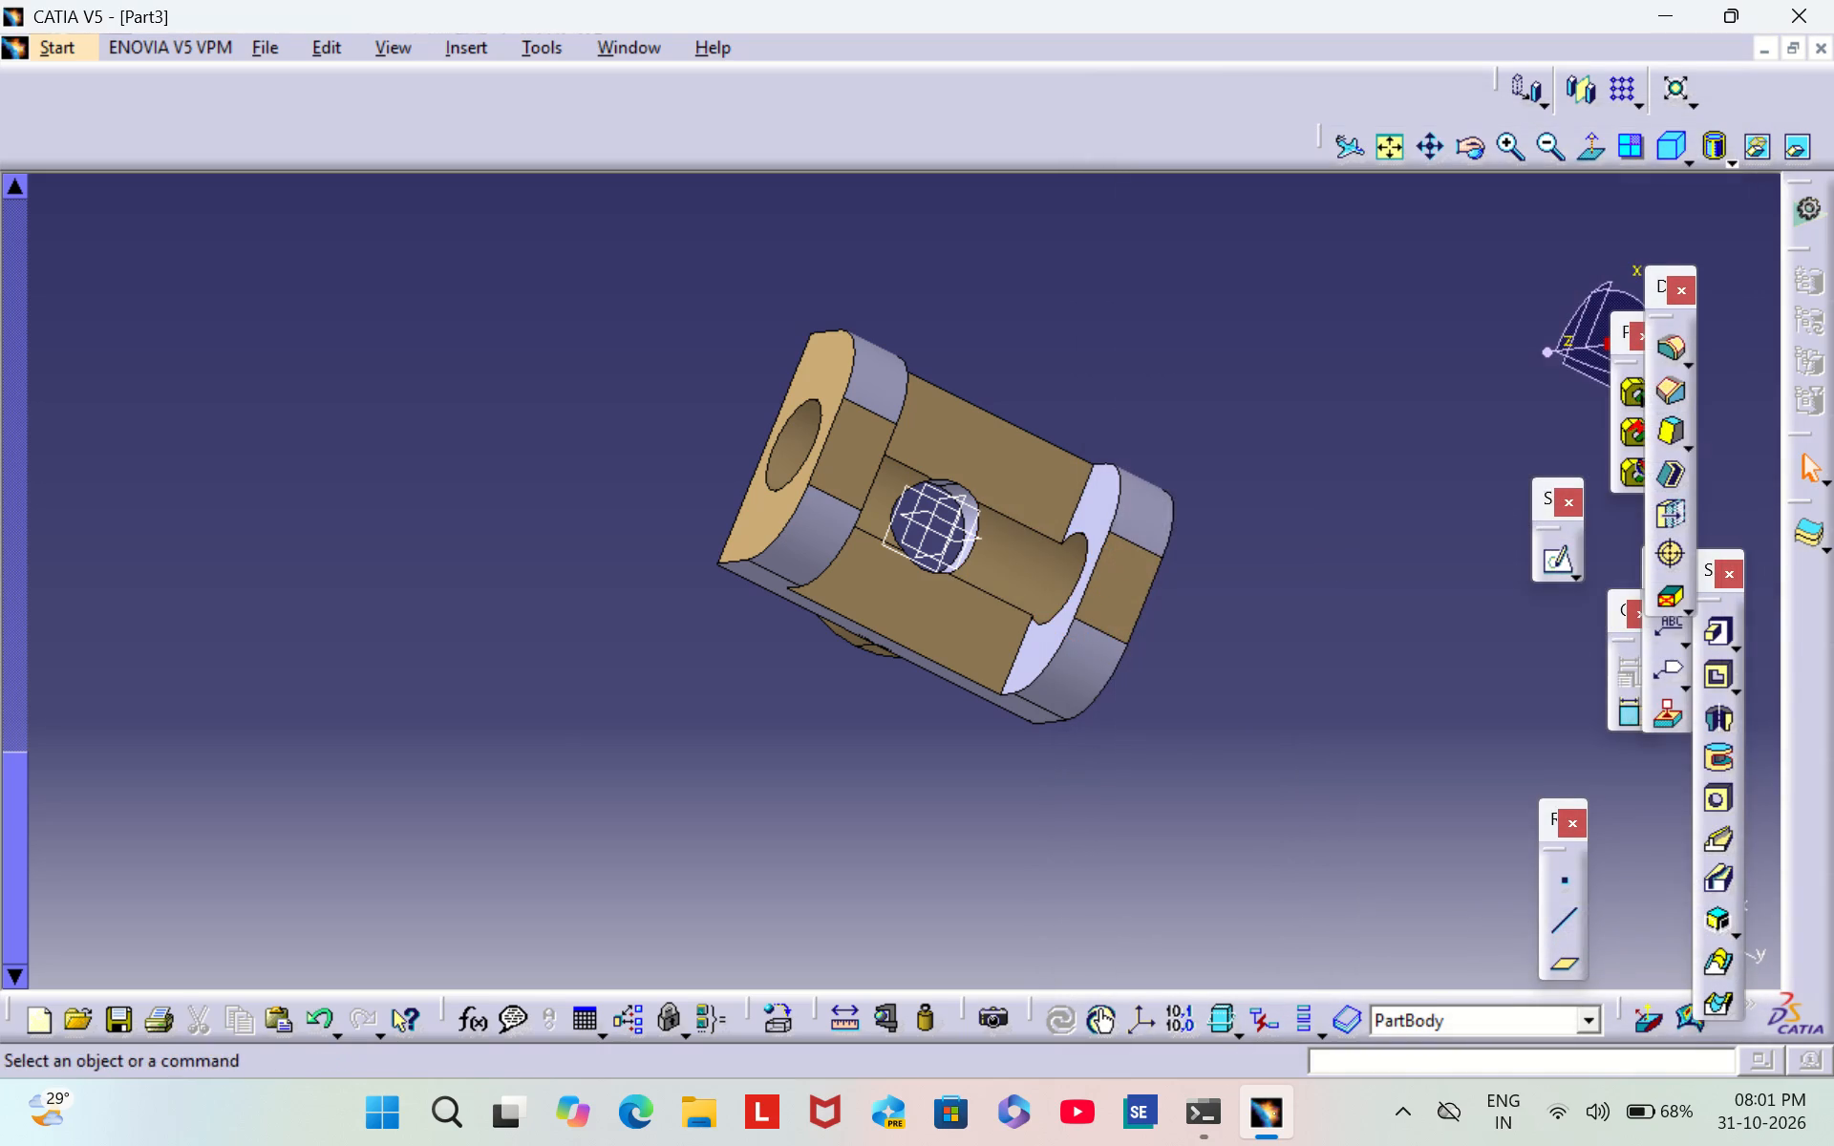
Set the fill colour of one leg's inner face, around the cross hole, to tan.
{"action": "scroll", "coordinate": [1333, 558], "scroll_direction": "down", "scroll_amount": 2}
{"action": "middle_click_drag", "start_coordinate": [1331, 556], "coordinate": [1444, 589]}
{"action": "right_click_drag", "start_coordinate": [1330, 556], "coordinate": [1424, 597]}
{"action": "middle_click_drag", "start_coordinate": [1087, 755], "coordinate": [1213, 902]}
{"action": "scroll", "coordinate": [1092, 760], "scroll_direction": "down", "scroll_amount": 1}
{"action": "right_click_drag", "start_coordinate": [1137, 824], "coordinate": [1213, 902]}
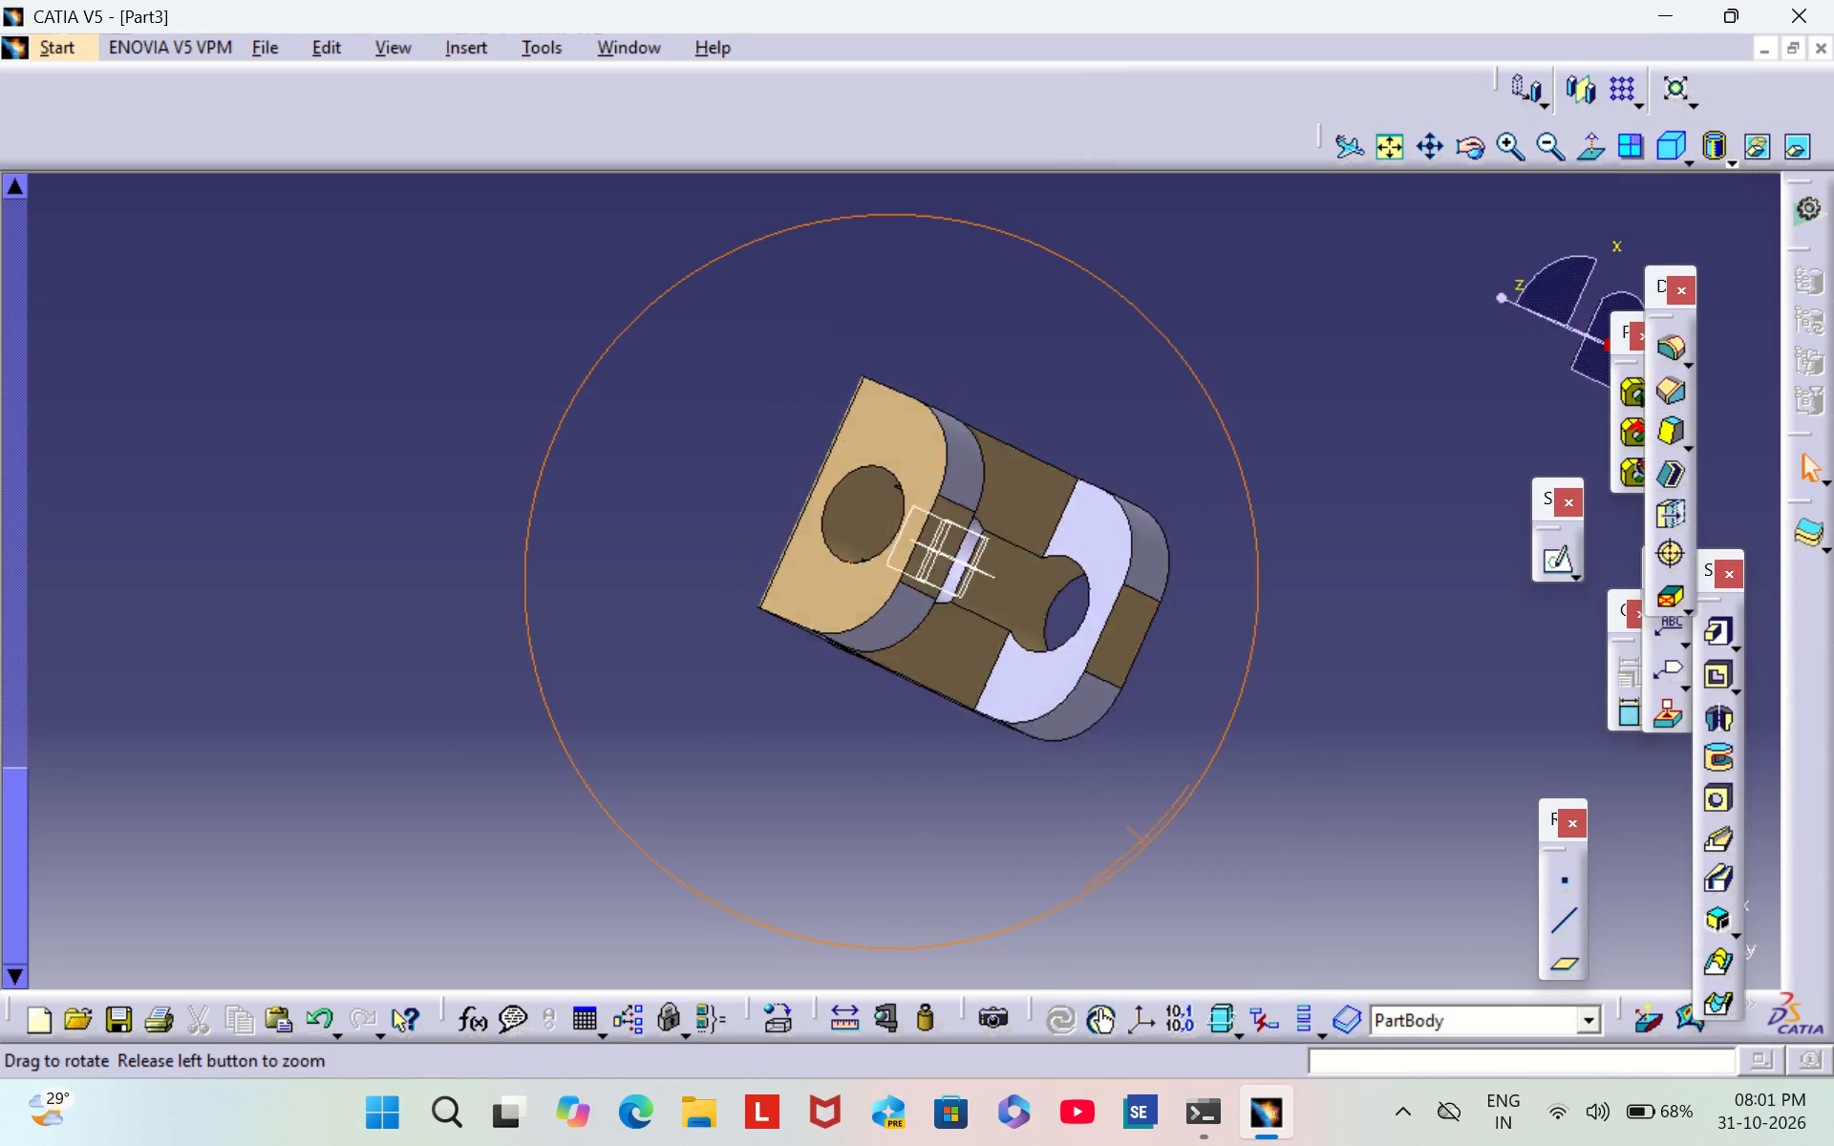
{"action": "middle_click_drag", "start_coordinate": [1213, 902], "coordinate": [1345, 890]}
{"action": "right_click_drag", "start_coordinate": [1213, 902], "coordinate": [1345, 890]}
{"action": "right_click", "coordinate": [1049, 464]}
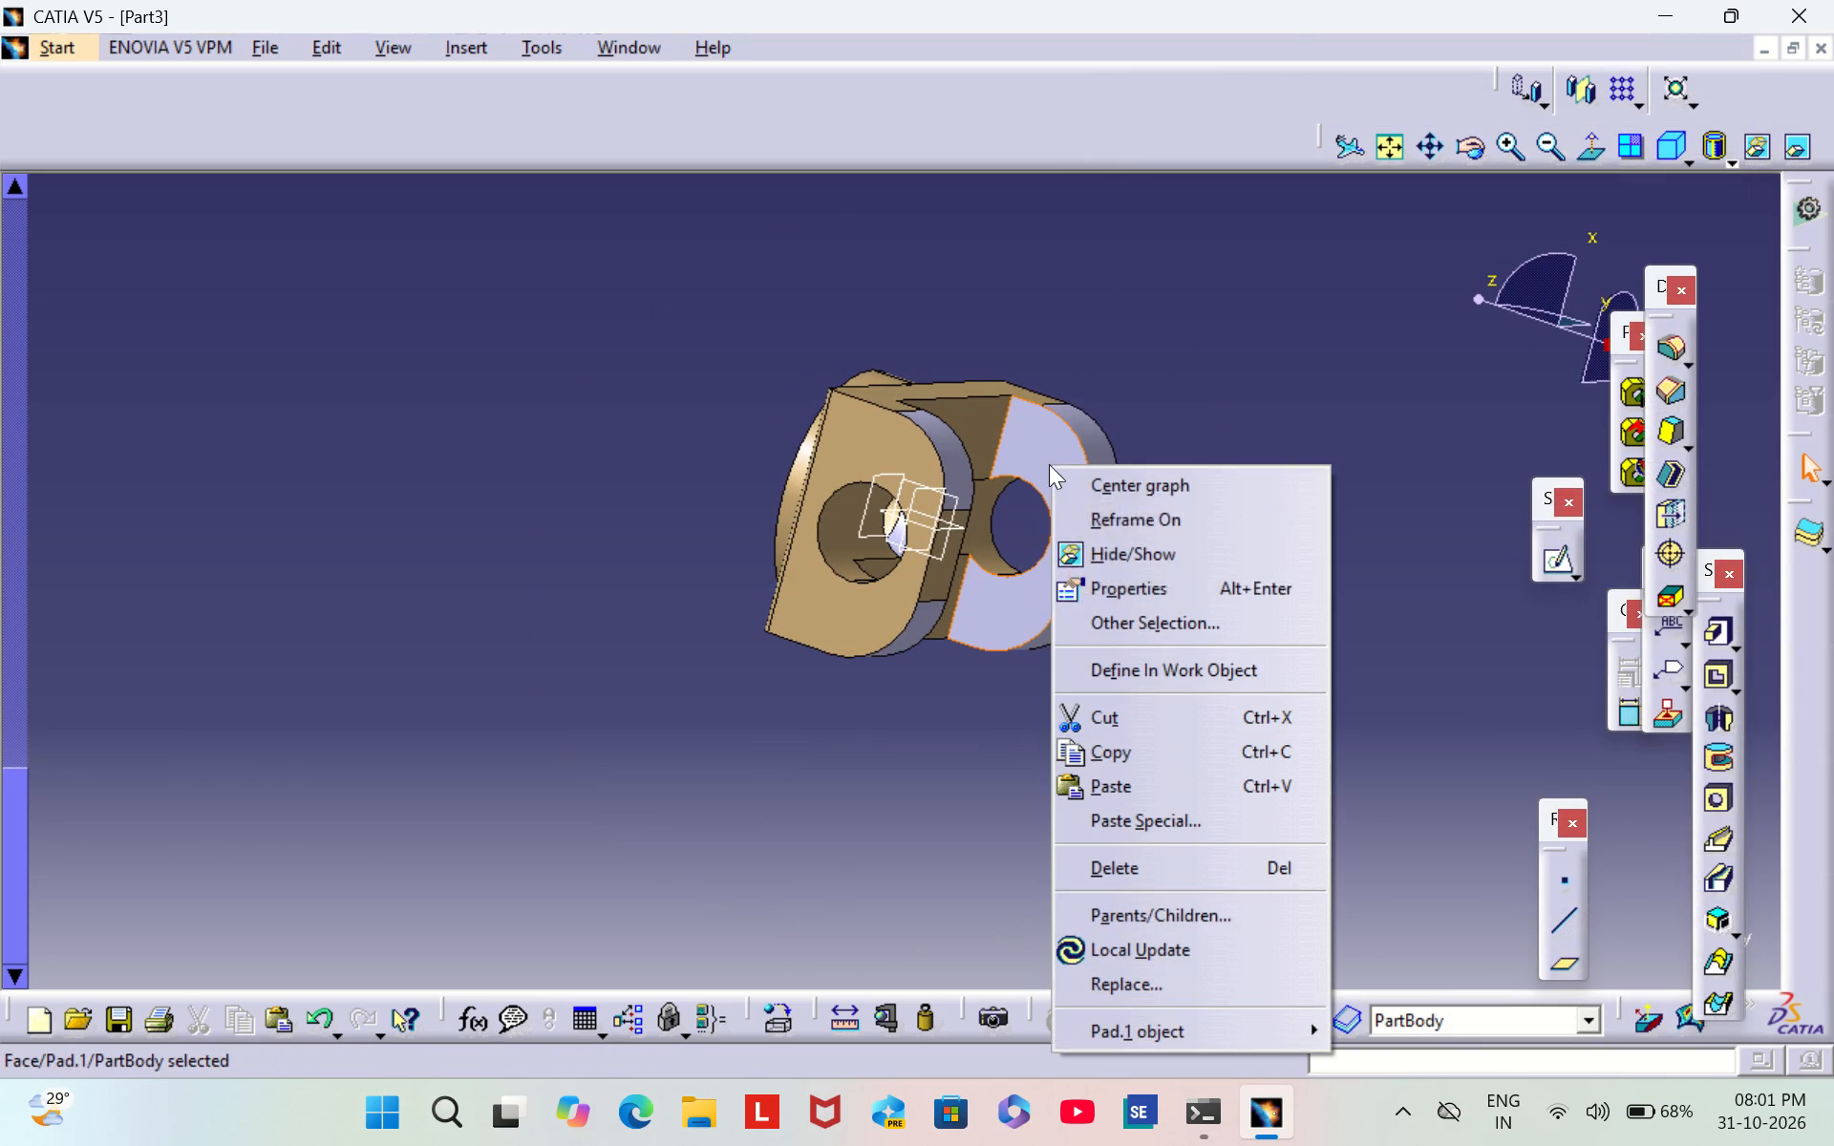
{"action": "right_click", "coordinate": [1163, 584]}
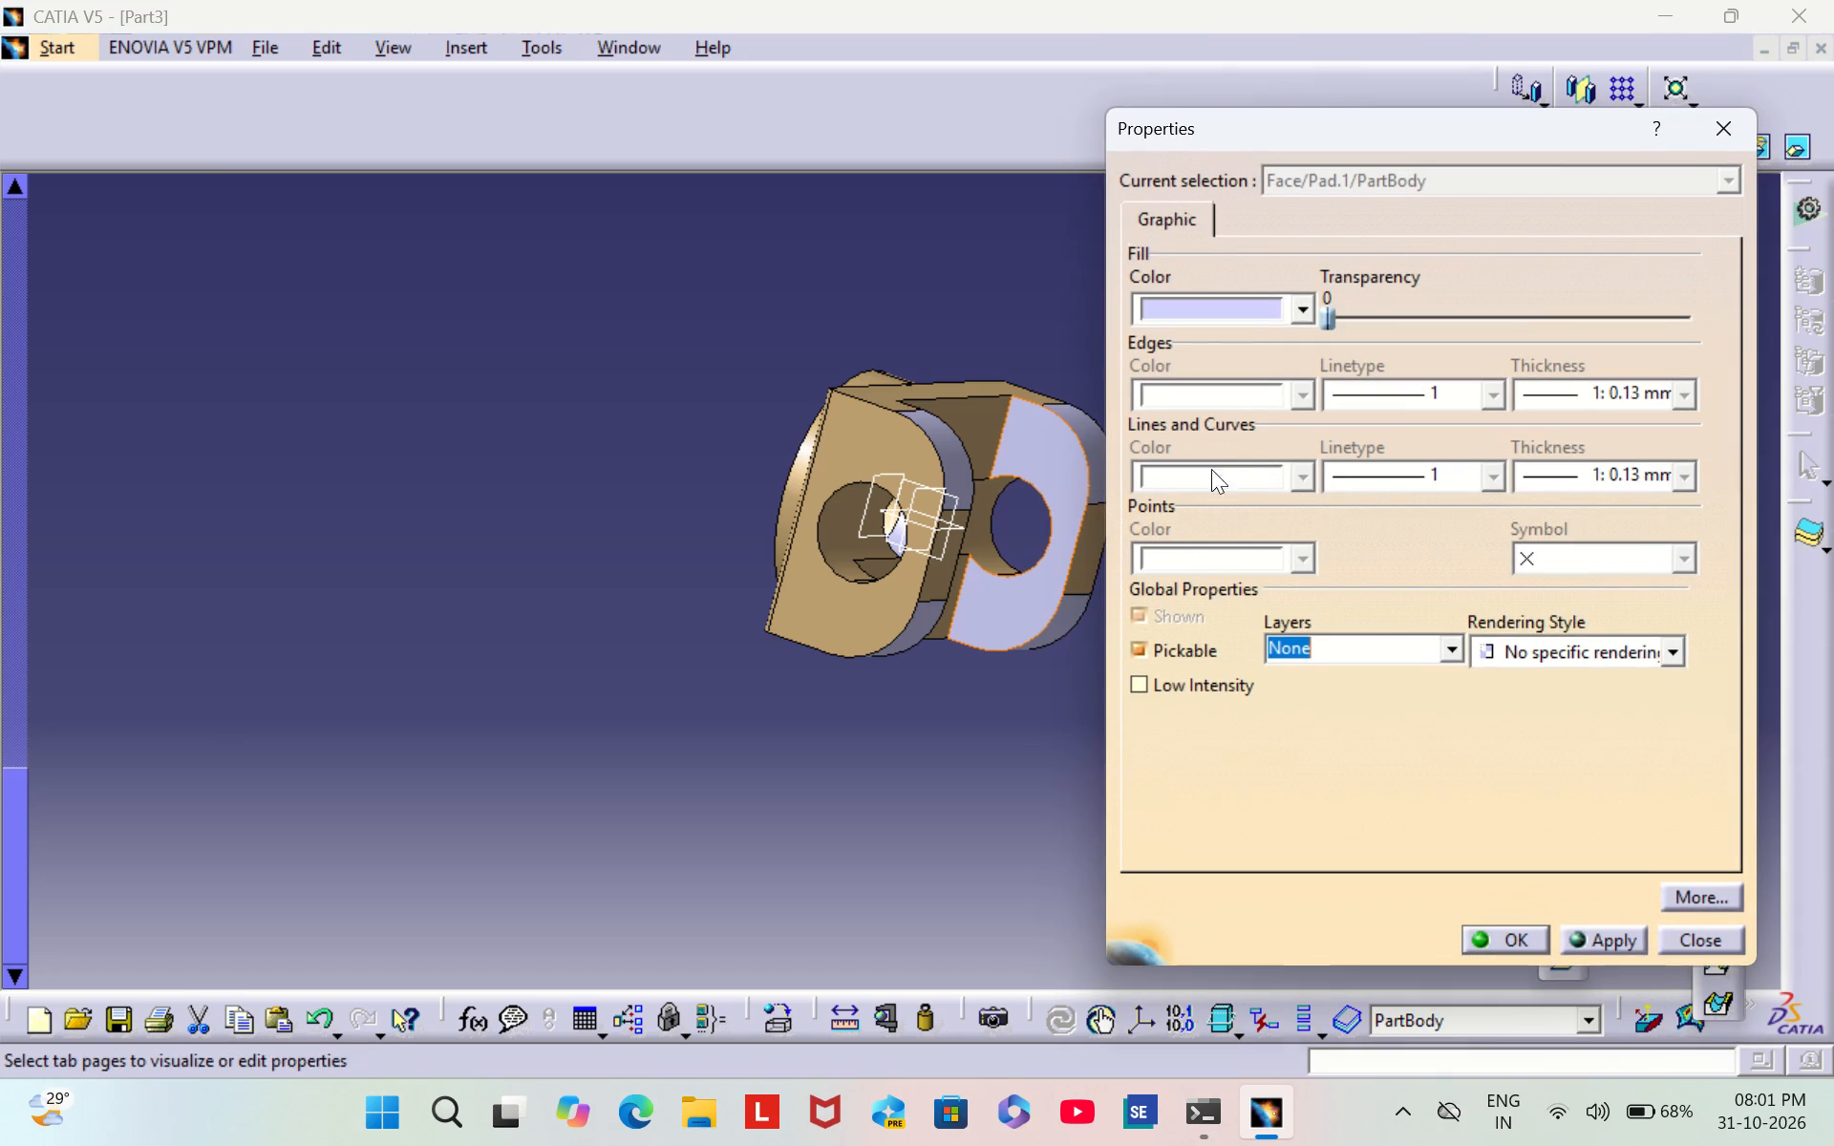
{"action": "left_click", "coordinate": [1311, 302]}
{"action": "left_click", "coordinate": [1239, 696]}
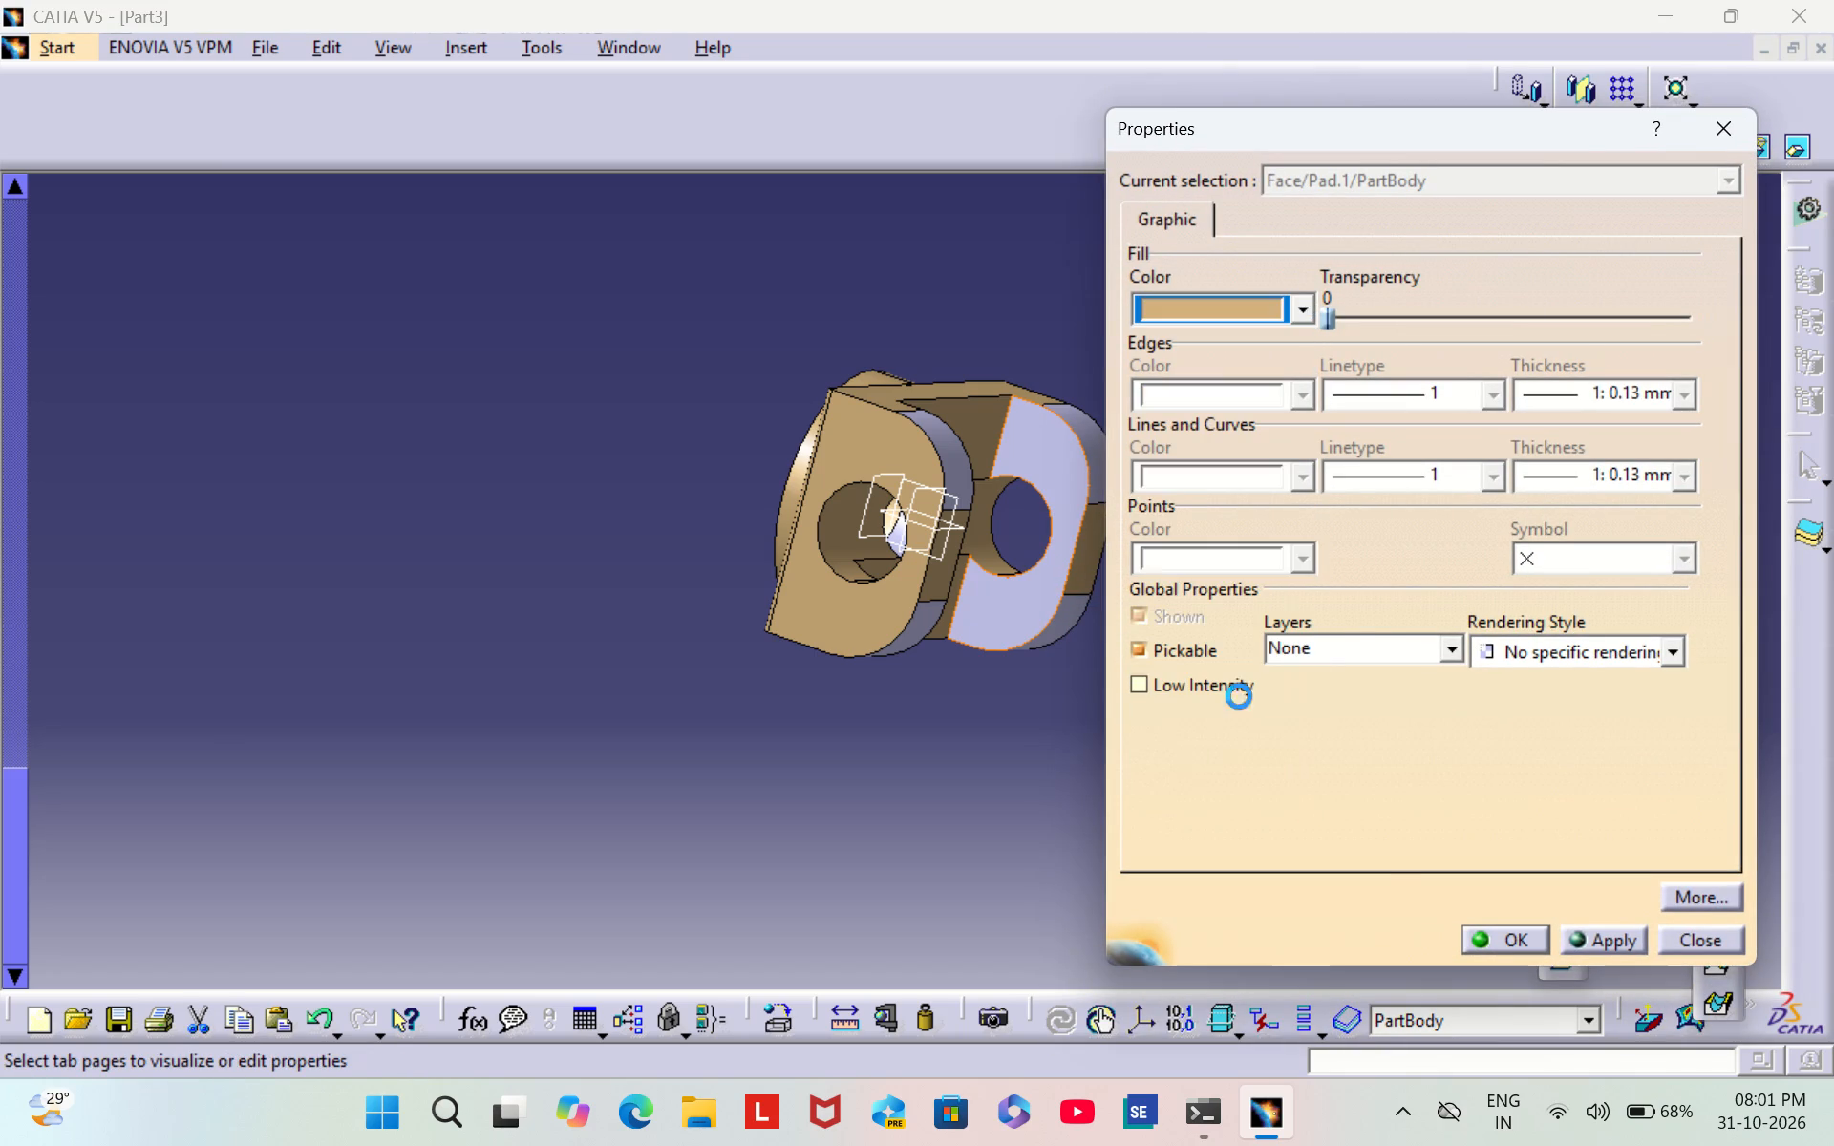
{"action": "left_click", "coordinate": [1483, 935]}
{"action": "left_click", "coordinate": [1388, 555]}
Set the fill colour of the first rounded corner face (EdgeFillet.1) at the end of one leg to tan.
{"action": "scroll", "coordinate": [1312, 495], "scroll_direction": "down", "scroll_amount": 1}
{"action": "middle_click_drag", "start_coordinate": [1312, 494], "coordinate": [1056, 589]}
{"action": "scroll", "coordinate": [1312, 494], "scroll_direction": "down", "scroll_amount": 1}
{"action": "right_click_drag", "start_coordinate": [1306, 492], "coordinate": [1056, 589]}
{"action": "right_click", "coordinate": [1161, 487]}
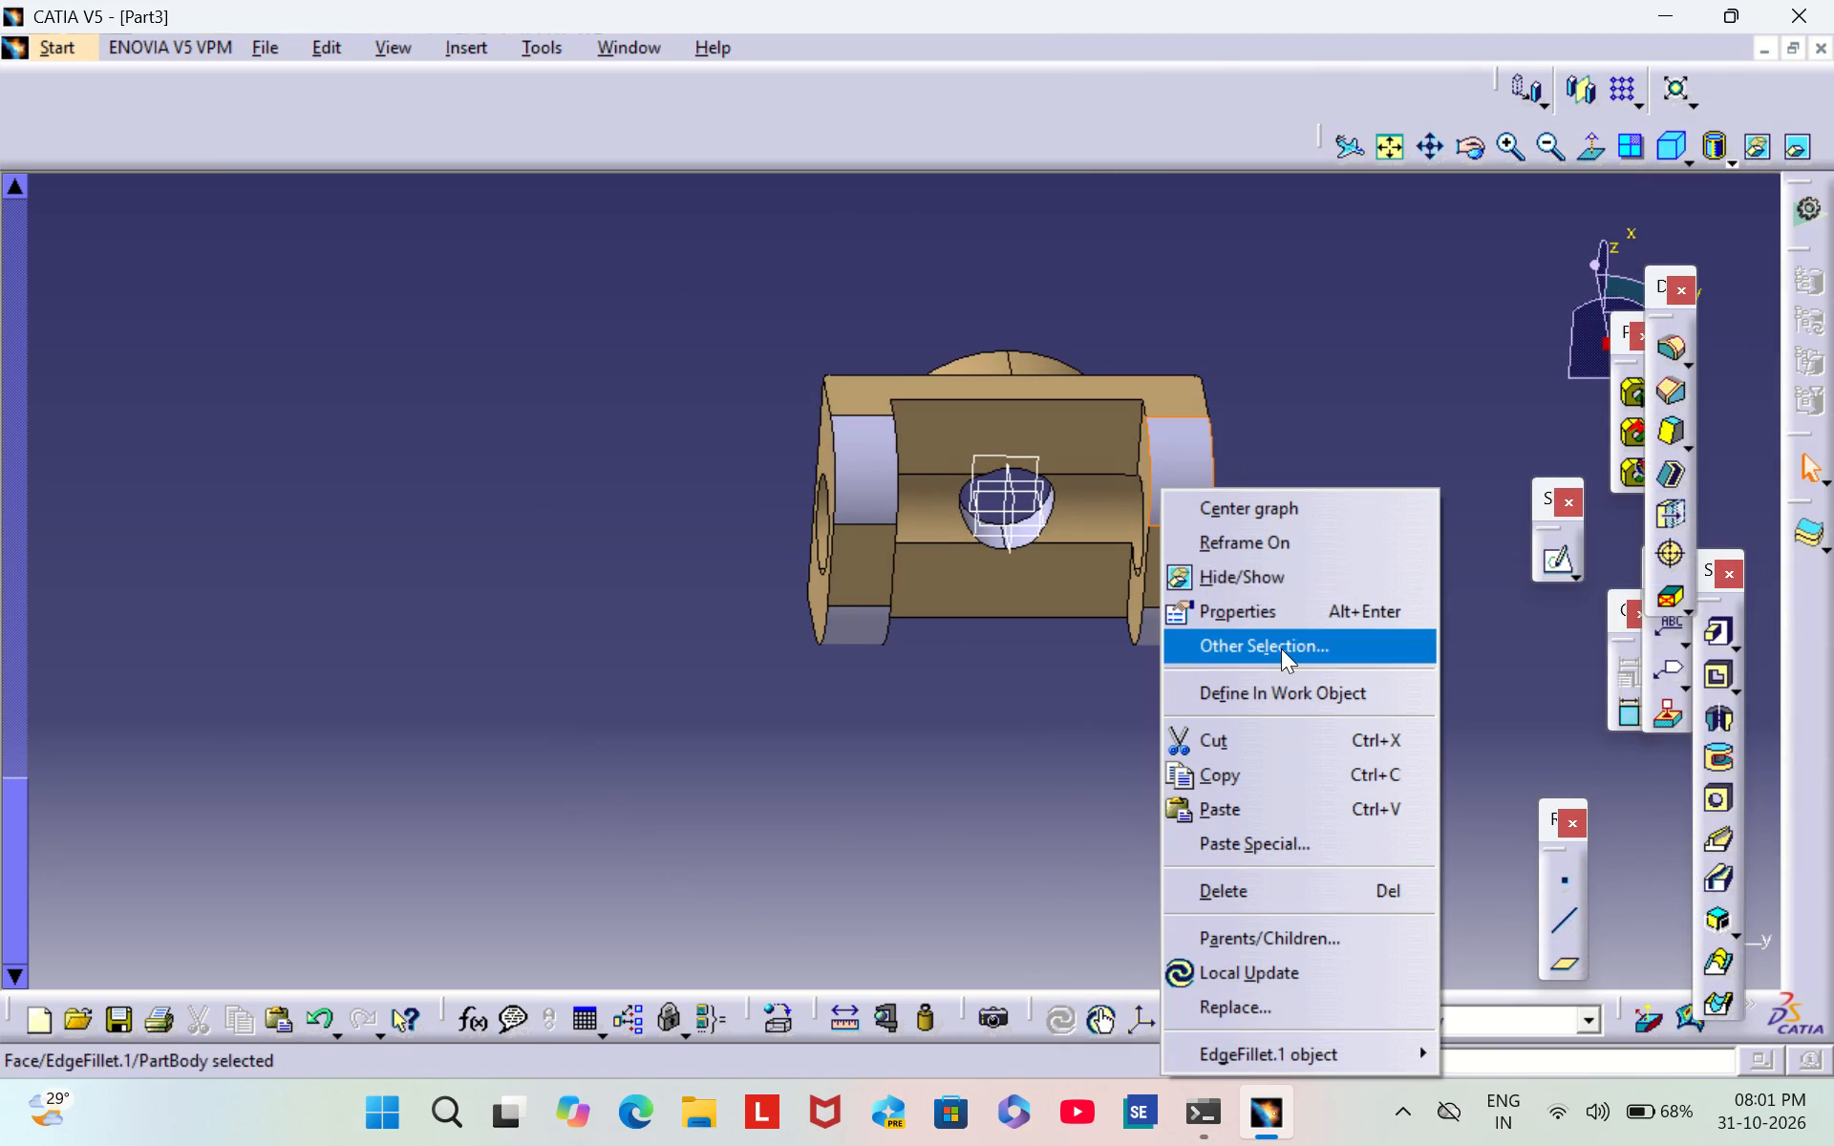
{"action": "left_click", "coordinate": [1281, 608]}
{"action": "left_click", "coordinate": [1300, 309]}
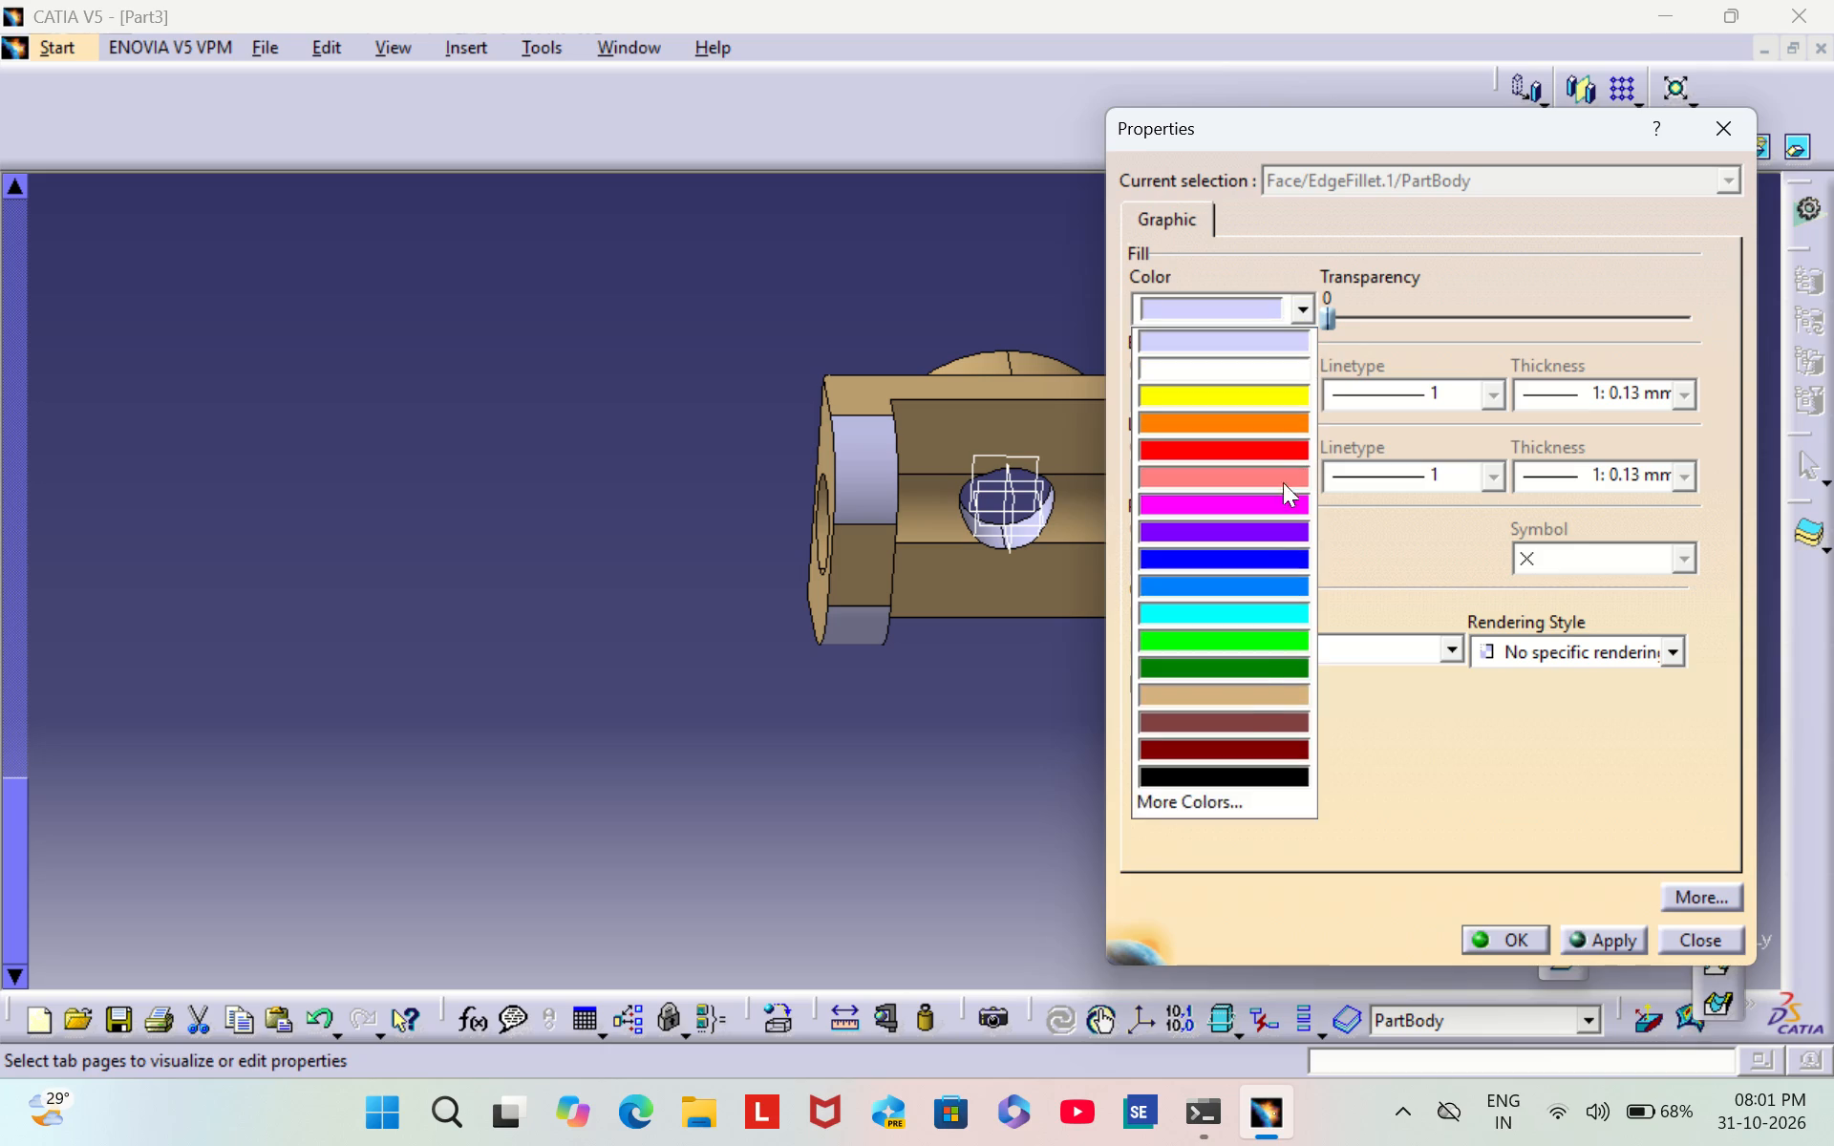
{"action": "left_click", "coordinate": [1238, 707]}
{"action": "left_click", "coordinate": [1487, 929]}
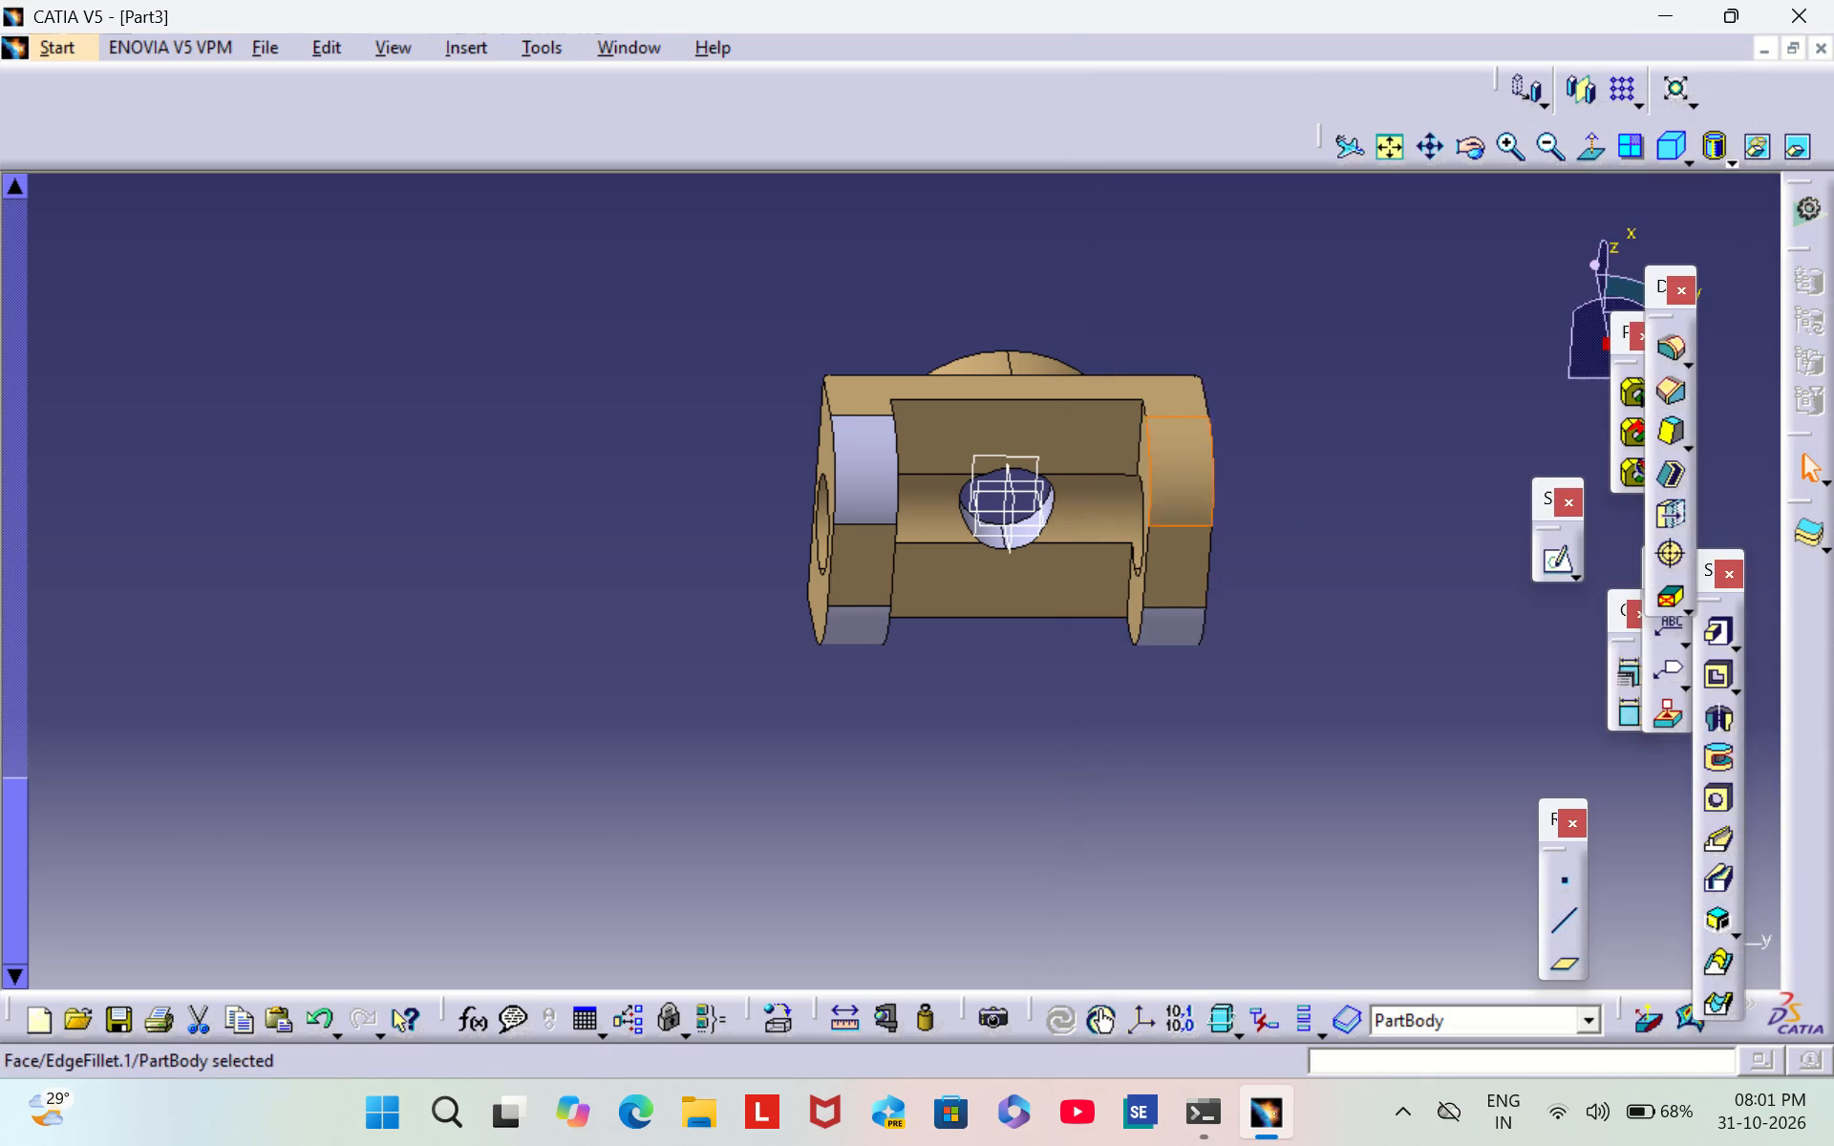
{"action": "left_click", "coordinate": [1318, 521]}
Set the fill colour of the opposite leg's inner face, around the cross hole, to tan.
{"action": "middle_click_drag", "start_coordinate": [1318, 517], "coordinate": [1091, 541]}
{"action": "right_click_drag", "start_coordinate": [1309, 514], "coordinate": [1091, 538]}
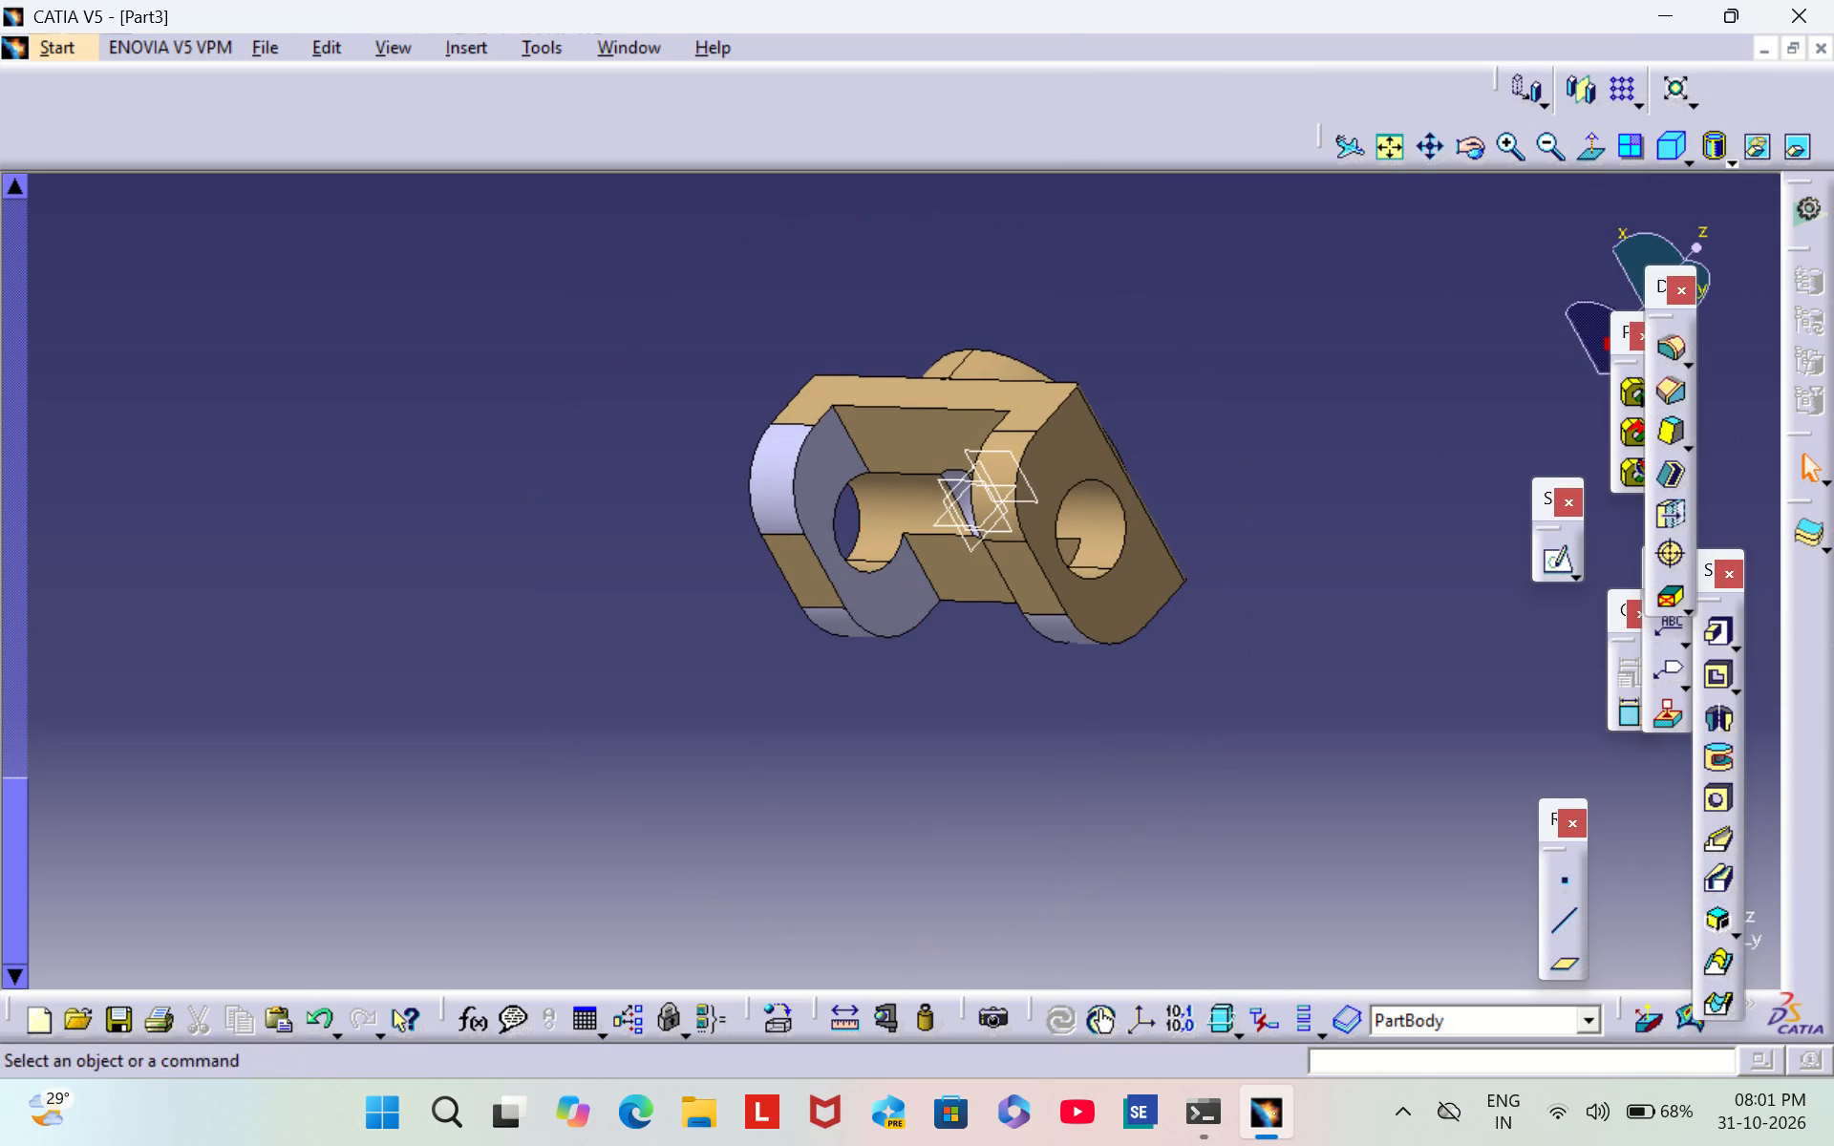
{"action": "right_click", "coordinate": [816, 486]}
{"action": "left_click", "coordinate": [925, 624]}
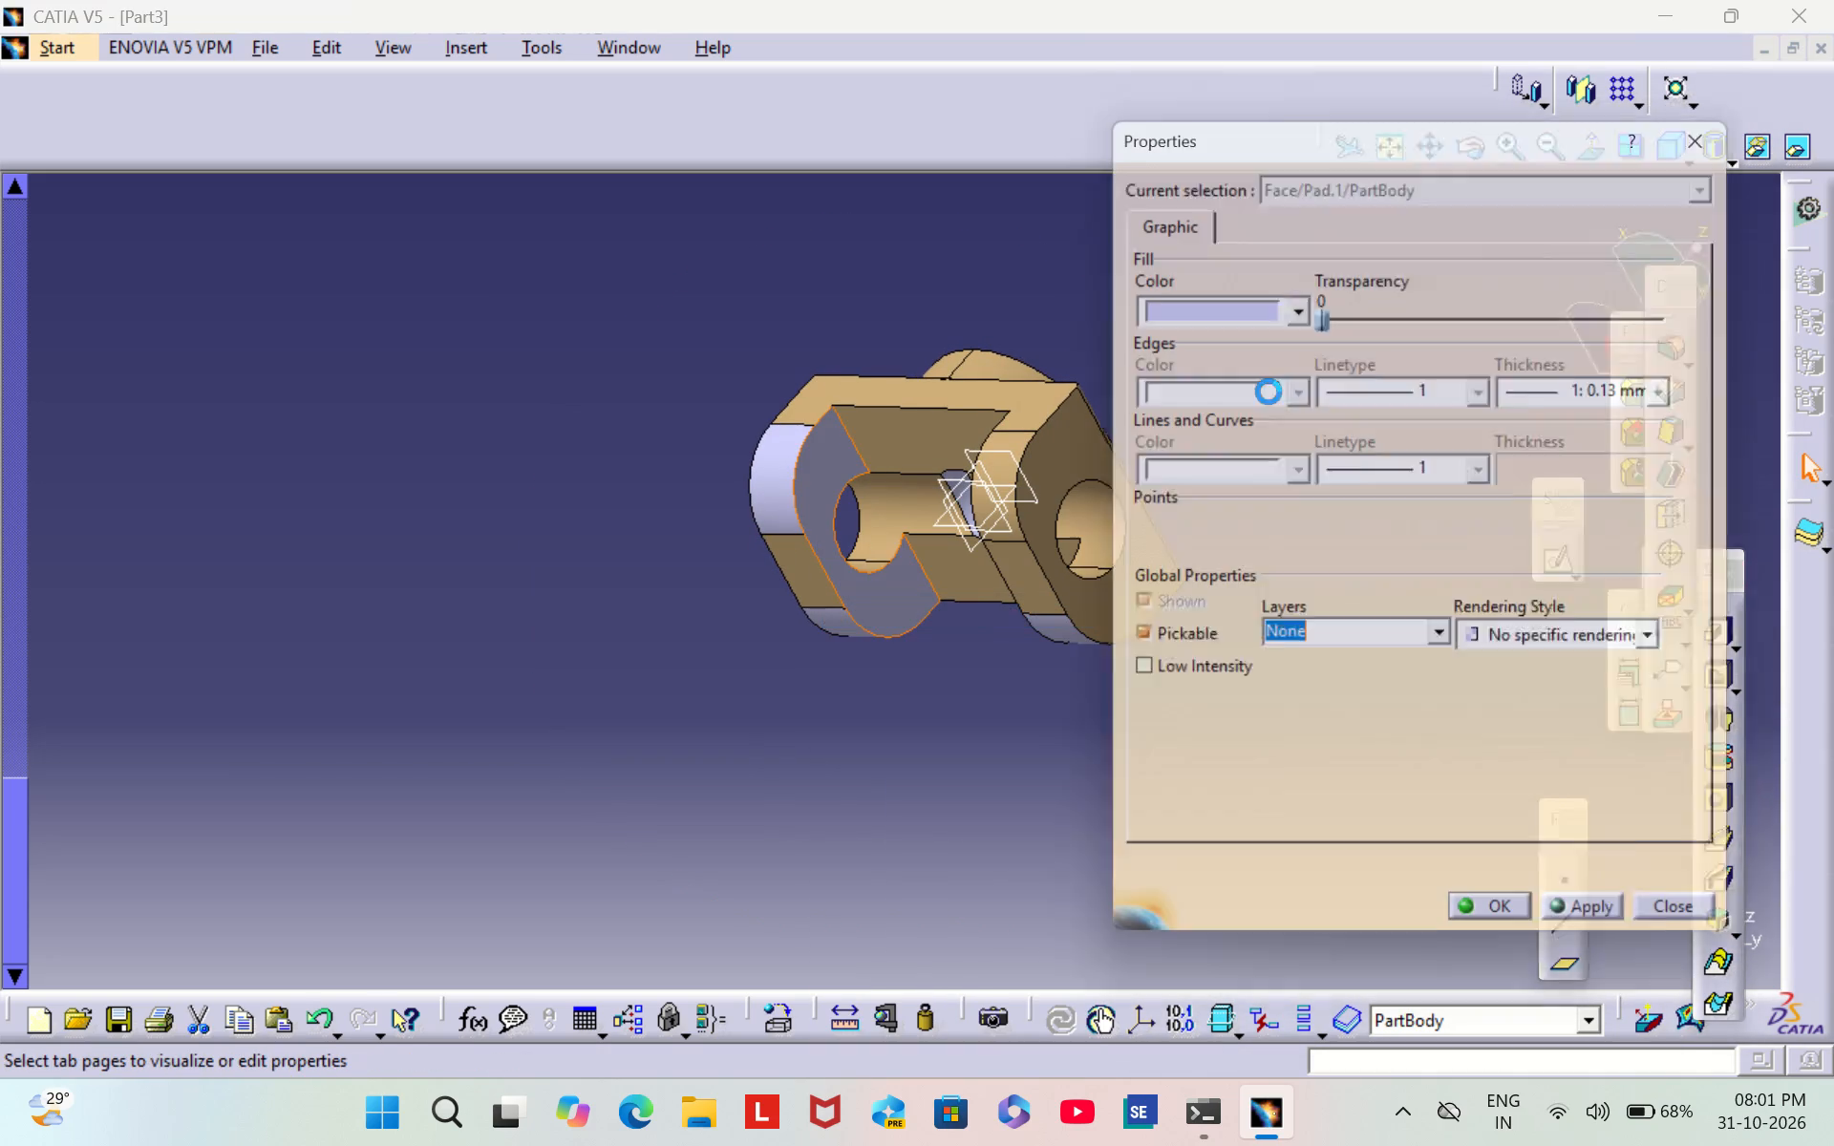
{"action": "left_click", "coordinate": [1287, 308]}
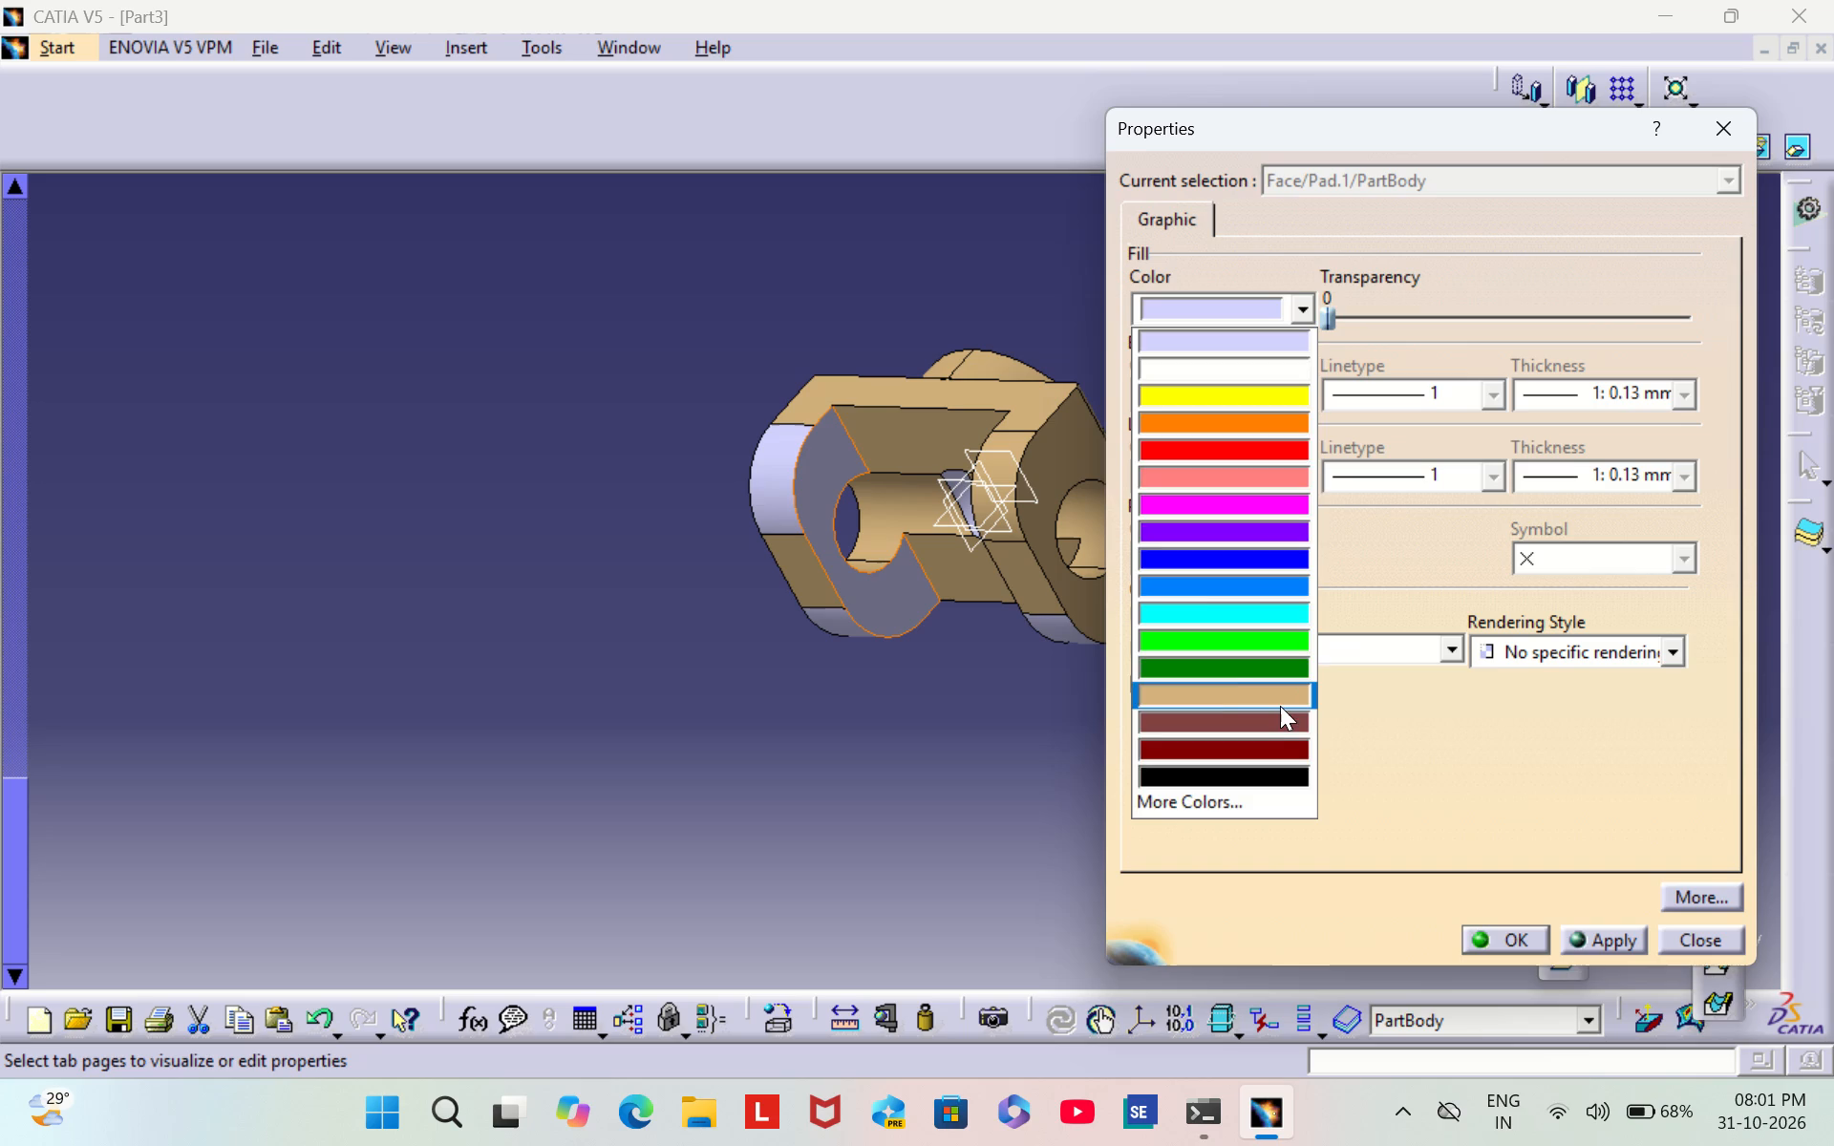
{"action": "left_click", "coordinate": [1280, 706]}
{"action": "left_click", "coordinate": [1503, 935]}
{"action": "left_click", "coordinate": [1031, 750]}
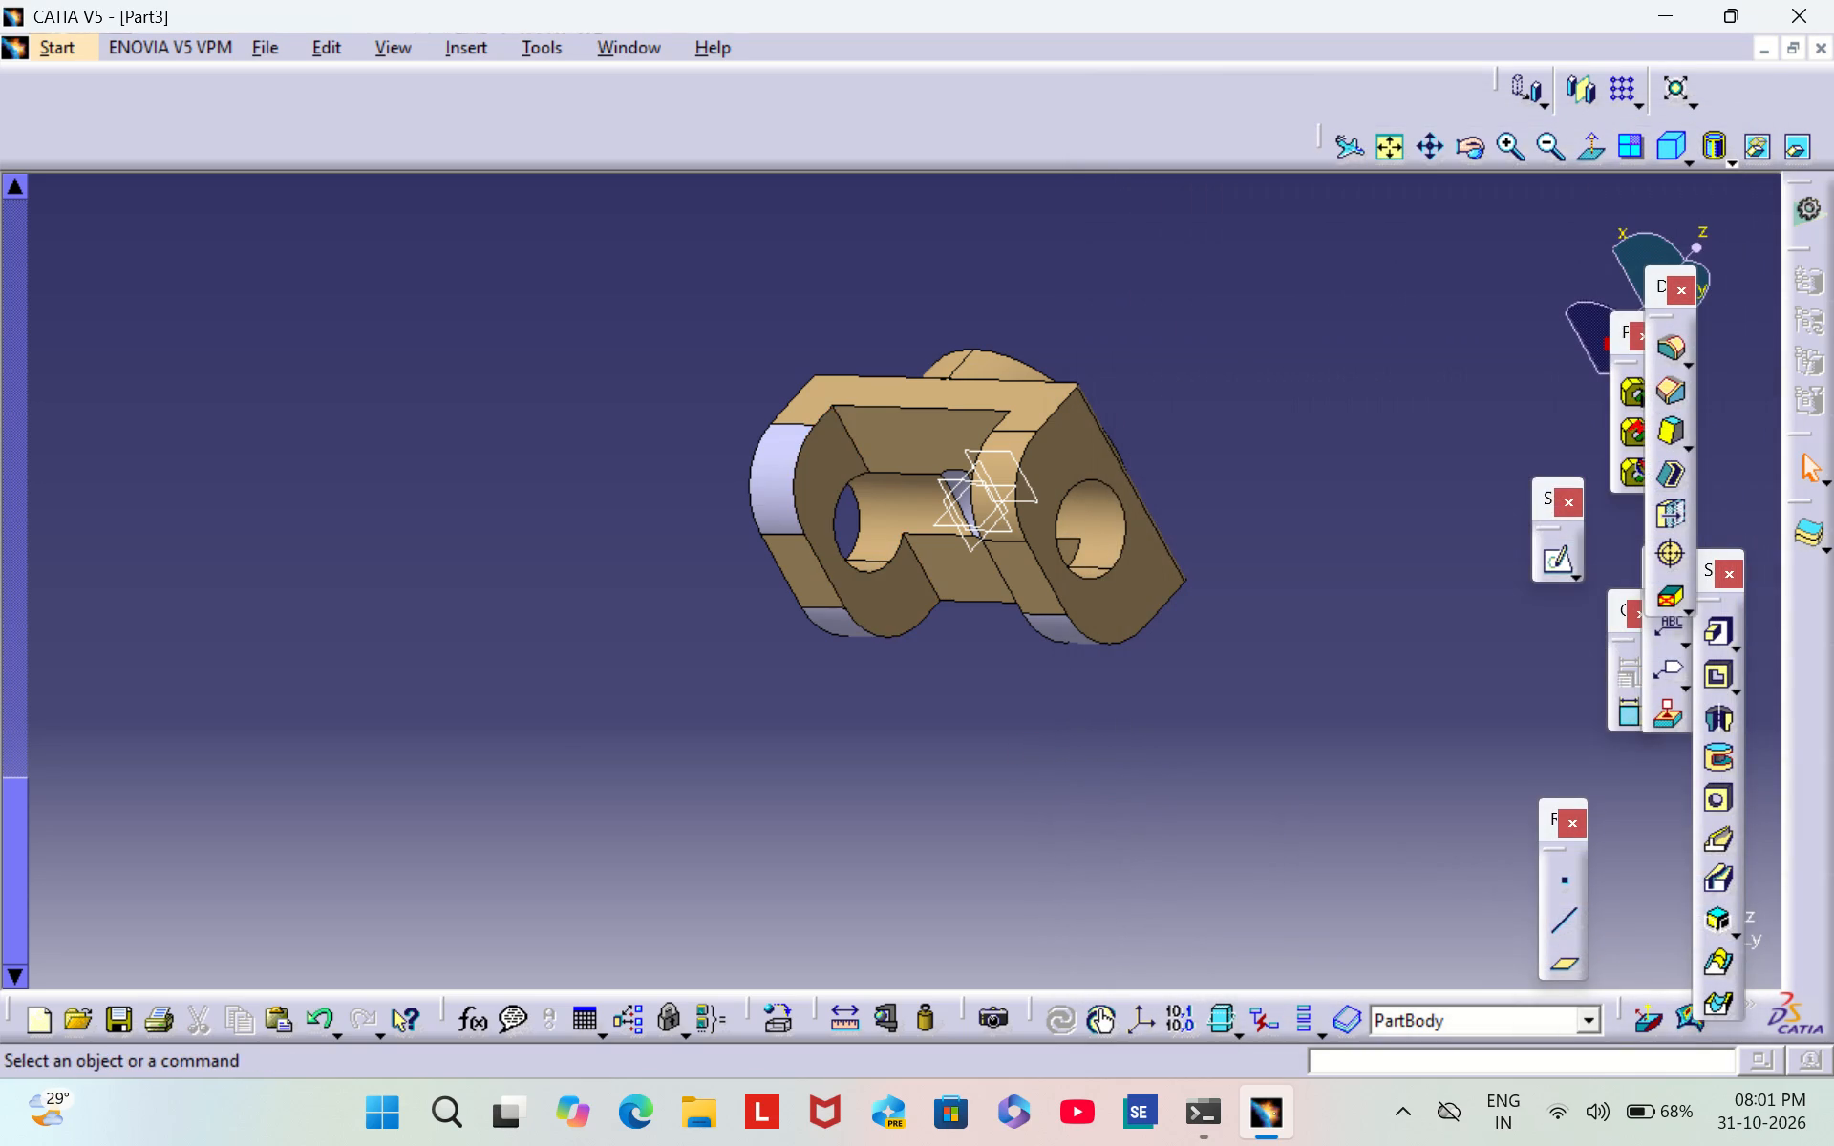
Set the fill colour of the rounded corner face (EdgeFillet.4) on the opposite leg to tan.
{"action": "scroll", "coordinate": [1025, 727], "scroll_direction": "down", "scroll_amount": 1}
{"action": "middle_click_drag", "start_coordinate": [1025, 725], "coordinate": [1281, 526]}
{"action": "right_click_drag", "start_coordinate": [1025, 723], "coordinate": [1281, 526]}
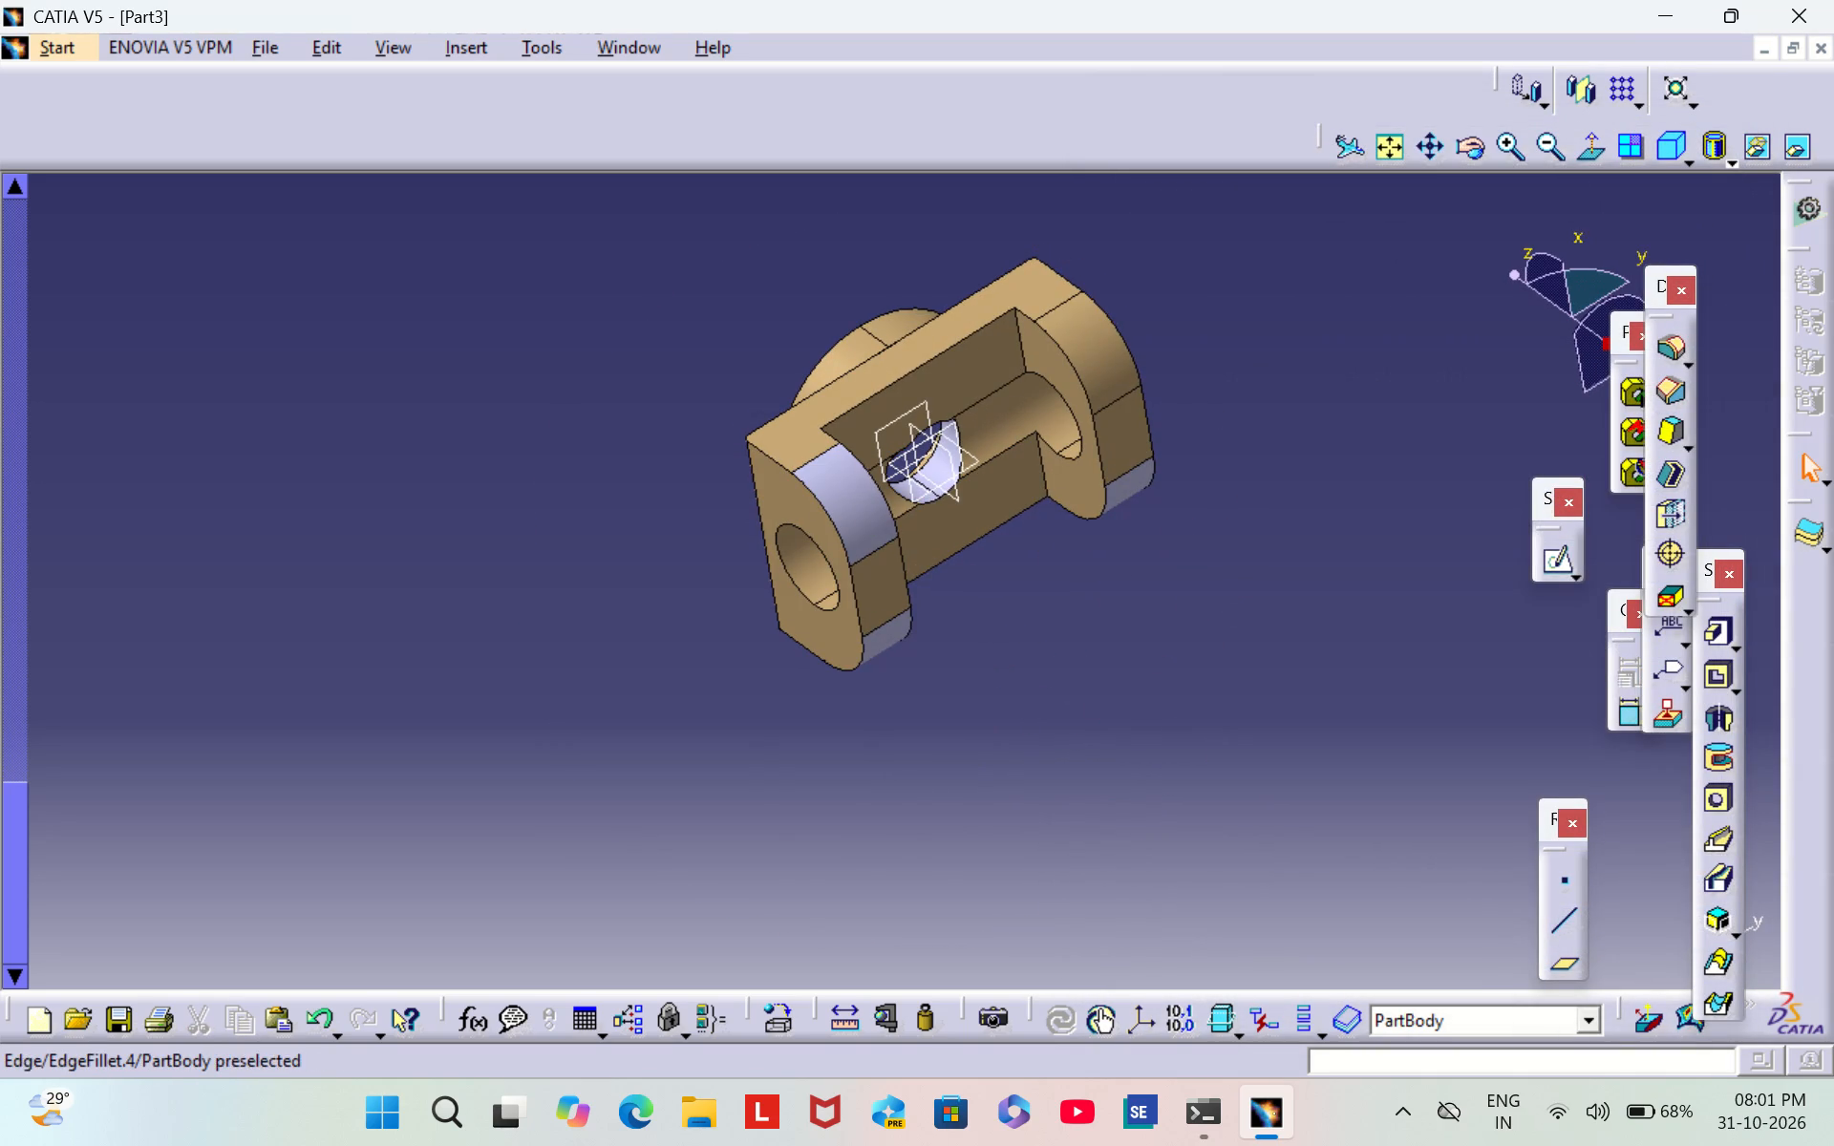
{"action": "right_click", "coordinate": [838, 497]}
{"action": "left_click", "coordinate": [943, 615]}
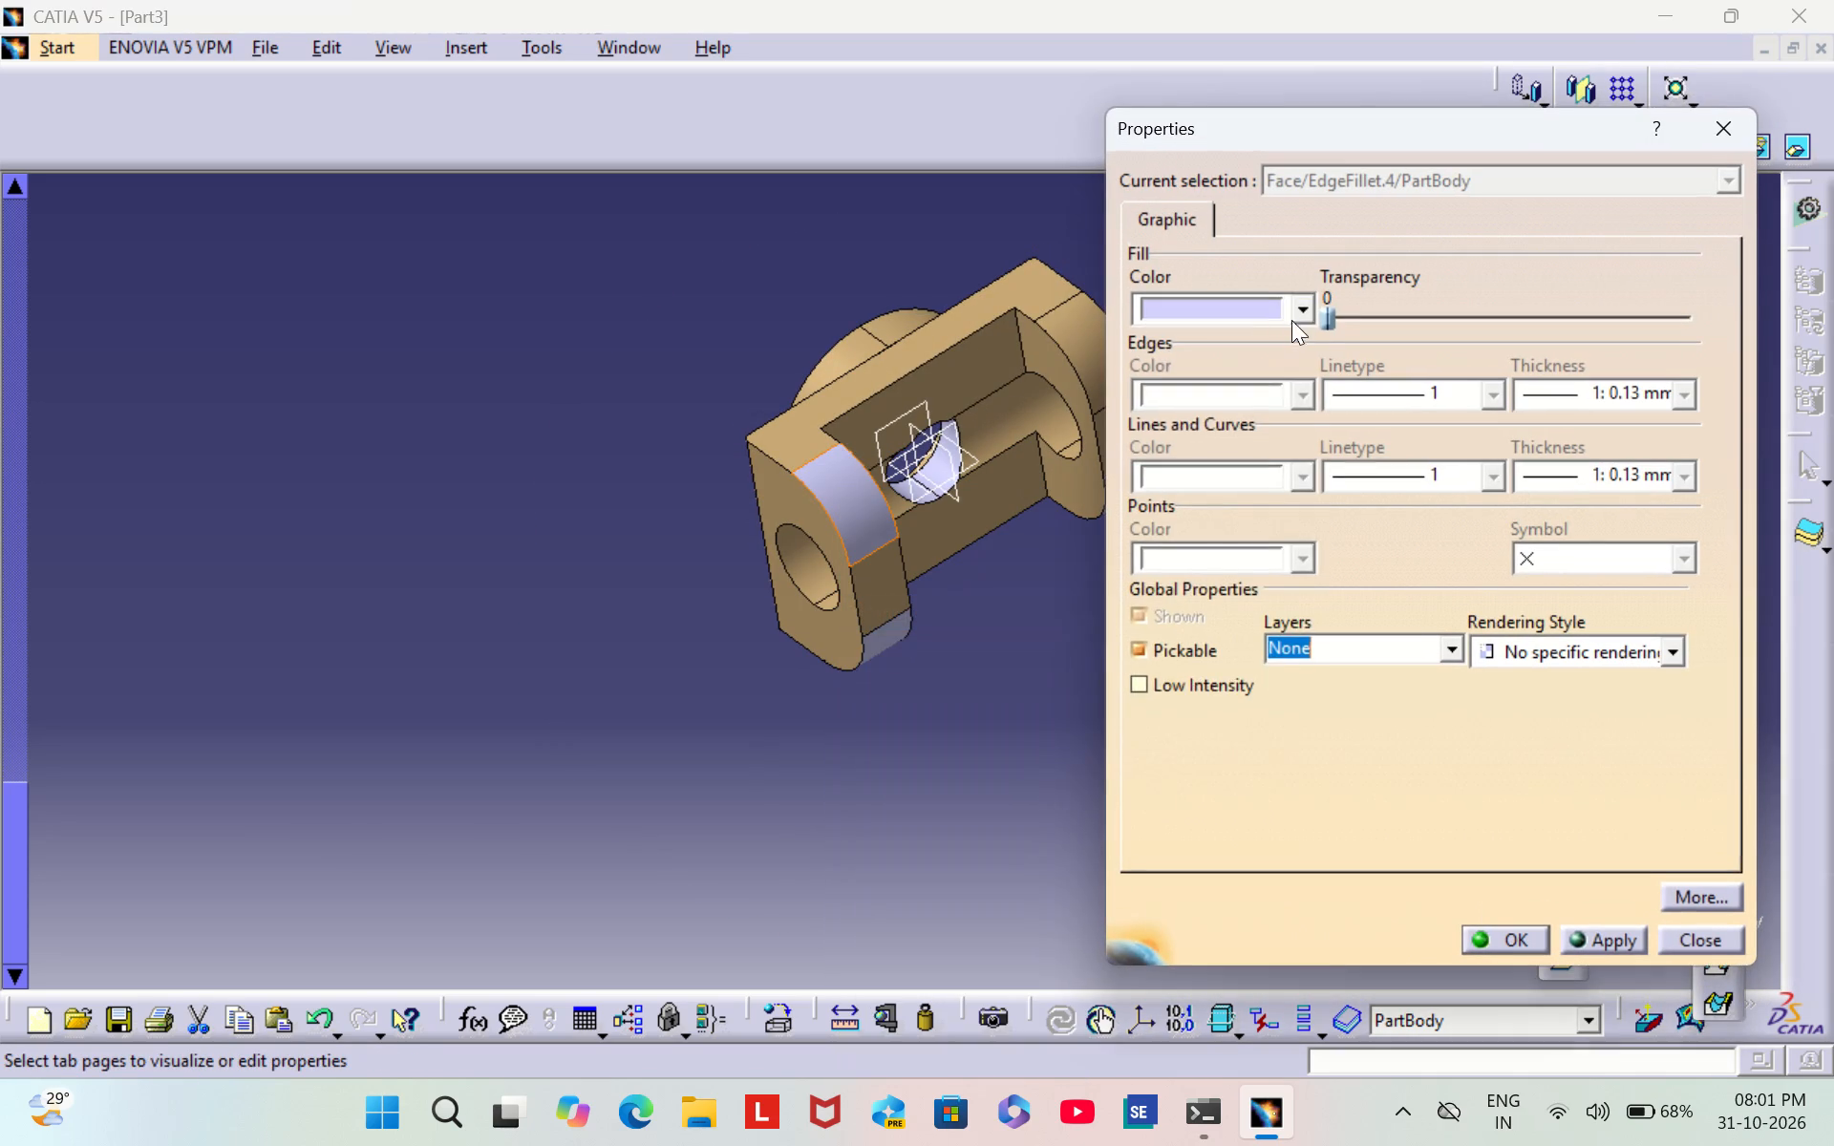
{"action": "left_click", "coordinate": [1291, 318]}
{"action": "left_click", "coordinate": [1246, 686]}
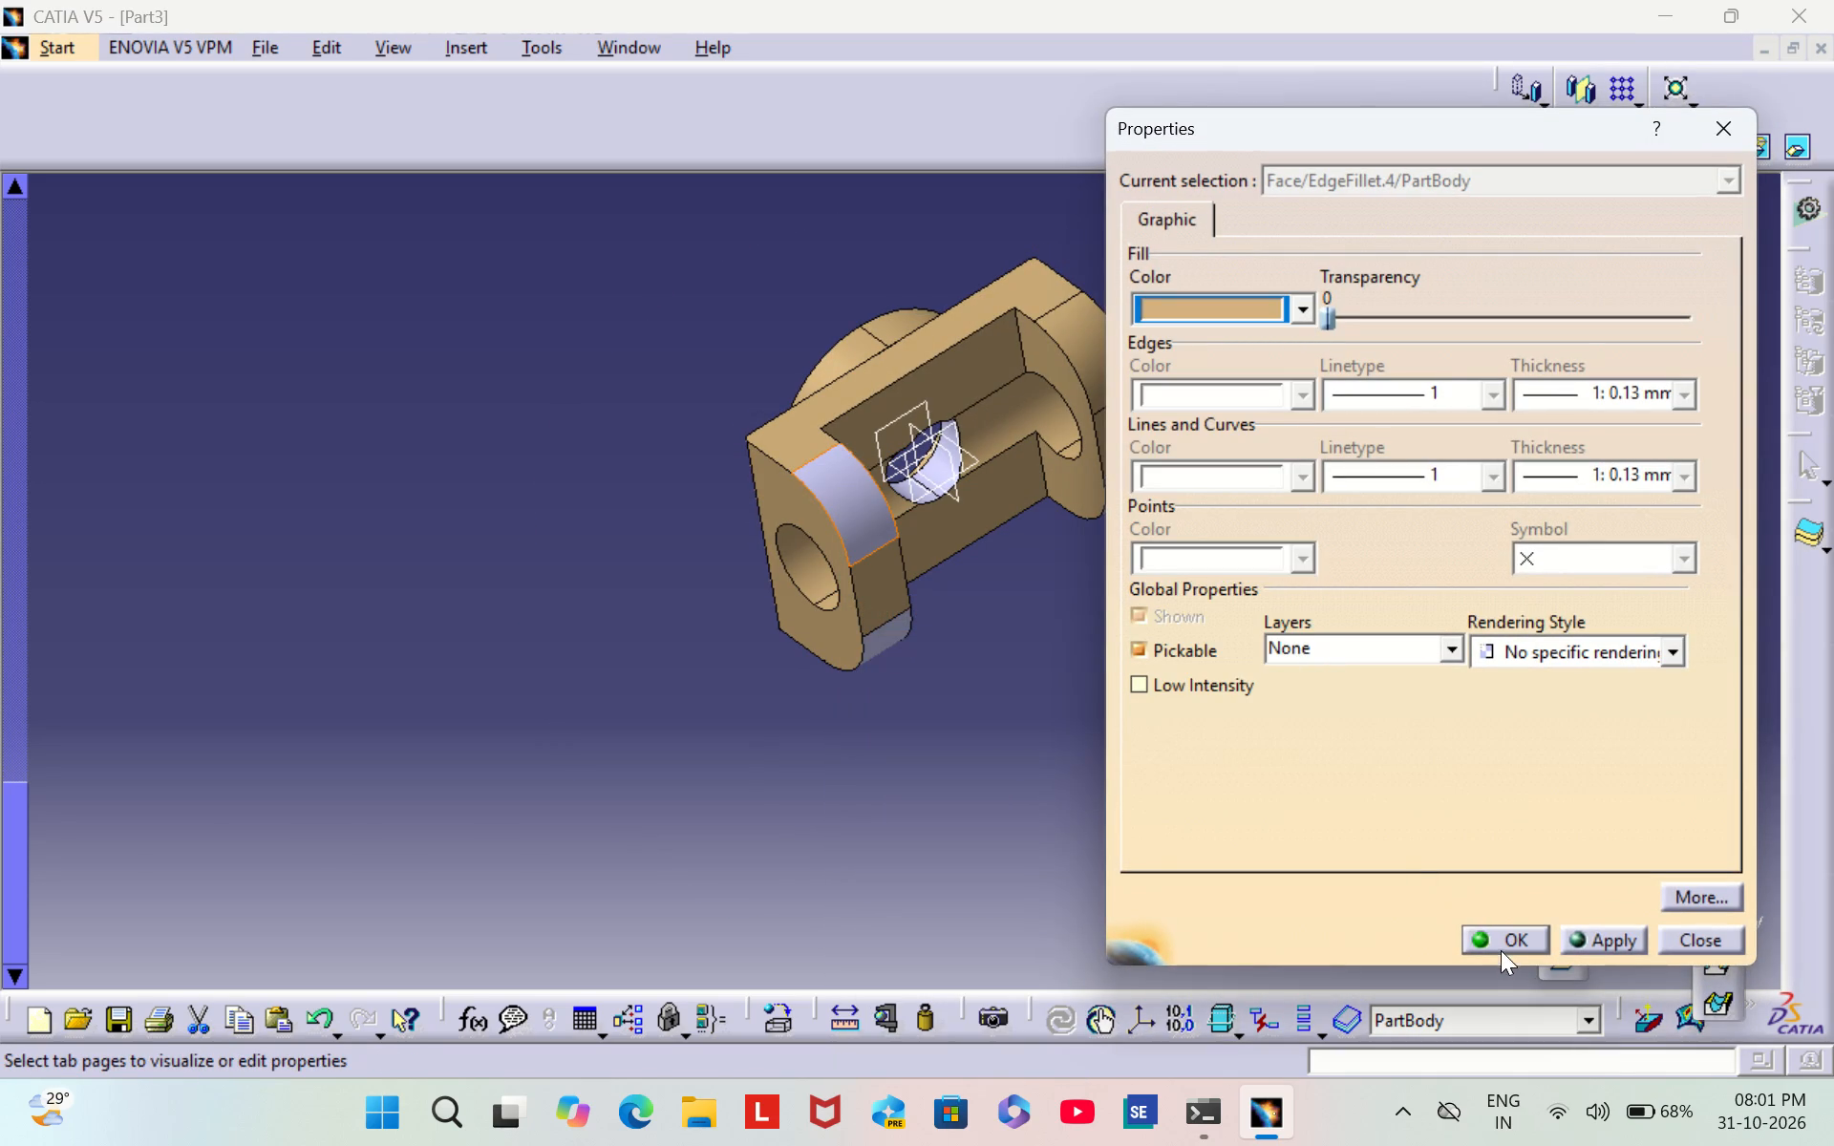
{"action": "left_click", "coordinate": [1503, 939]}
{"action": "left_click", "coordinate": [1306, 668]}
Set the fill colour of one leg's remaining rounded corner face (EdgeFillet.2) to tan.
{"action": "middle_click_drag", "start_coordinate": [1290, 649], "coordinate": [1028, 329]}
{"action": "right_click_drag", "start_coordinate": [1268, 634], "coordinate": [1028, 329]}
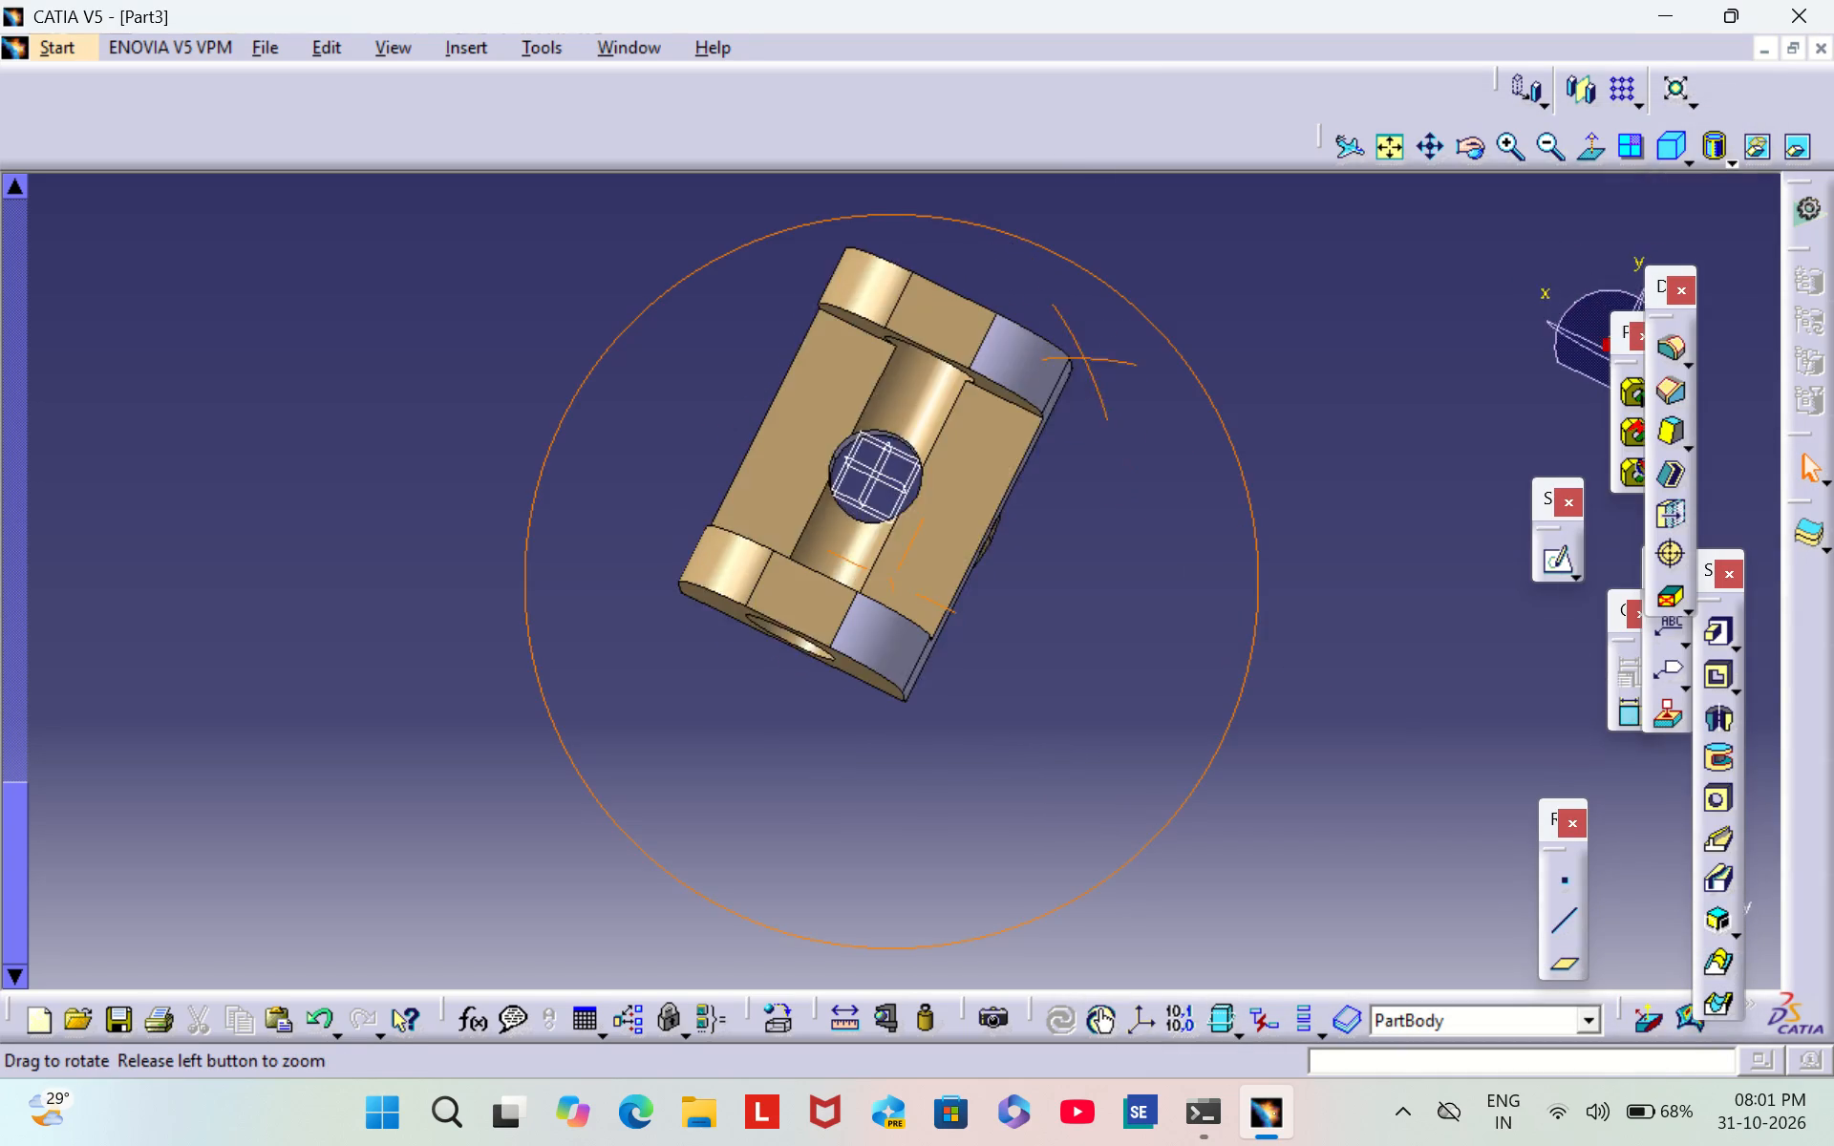
{"action": "middle_click_drag", "start_coordinate": [1028, 329], "coordinate": [1016, 314]}
{"action": "right_click_drag", "start_coordinate": [1028, 329], "coordinate": [1016, 314]}
{"action": "scroll", "coordinate": [1014, 322], "scroll_direction": "up", "scroll_amount": 1}
{"action": "right_click", "coordinate": [1013, 342]}
{"action": "left_click_drag", "start_coordinate": [1089, 456], "coordinate": [1094, 465]}
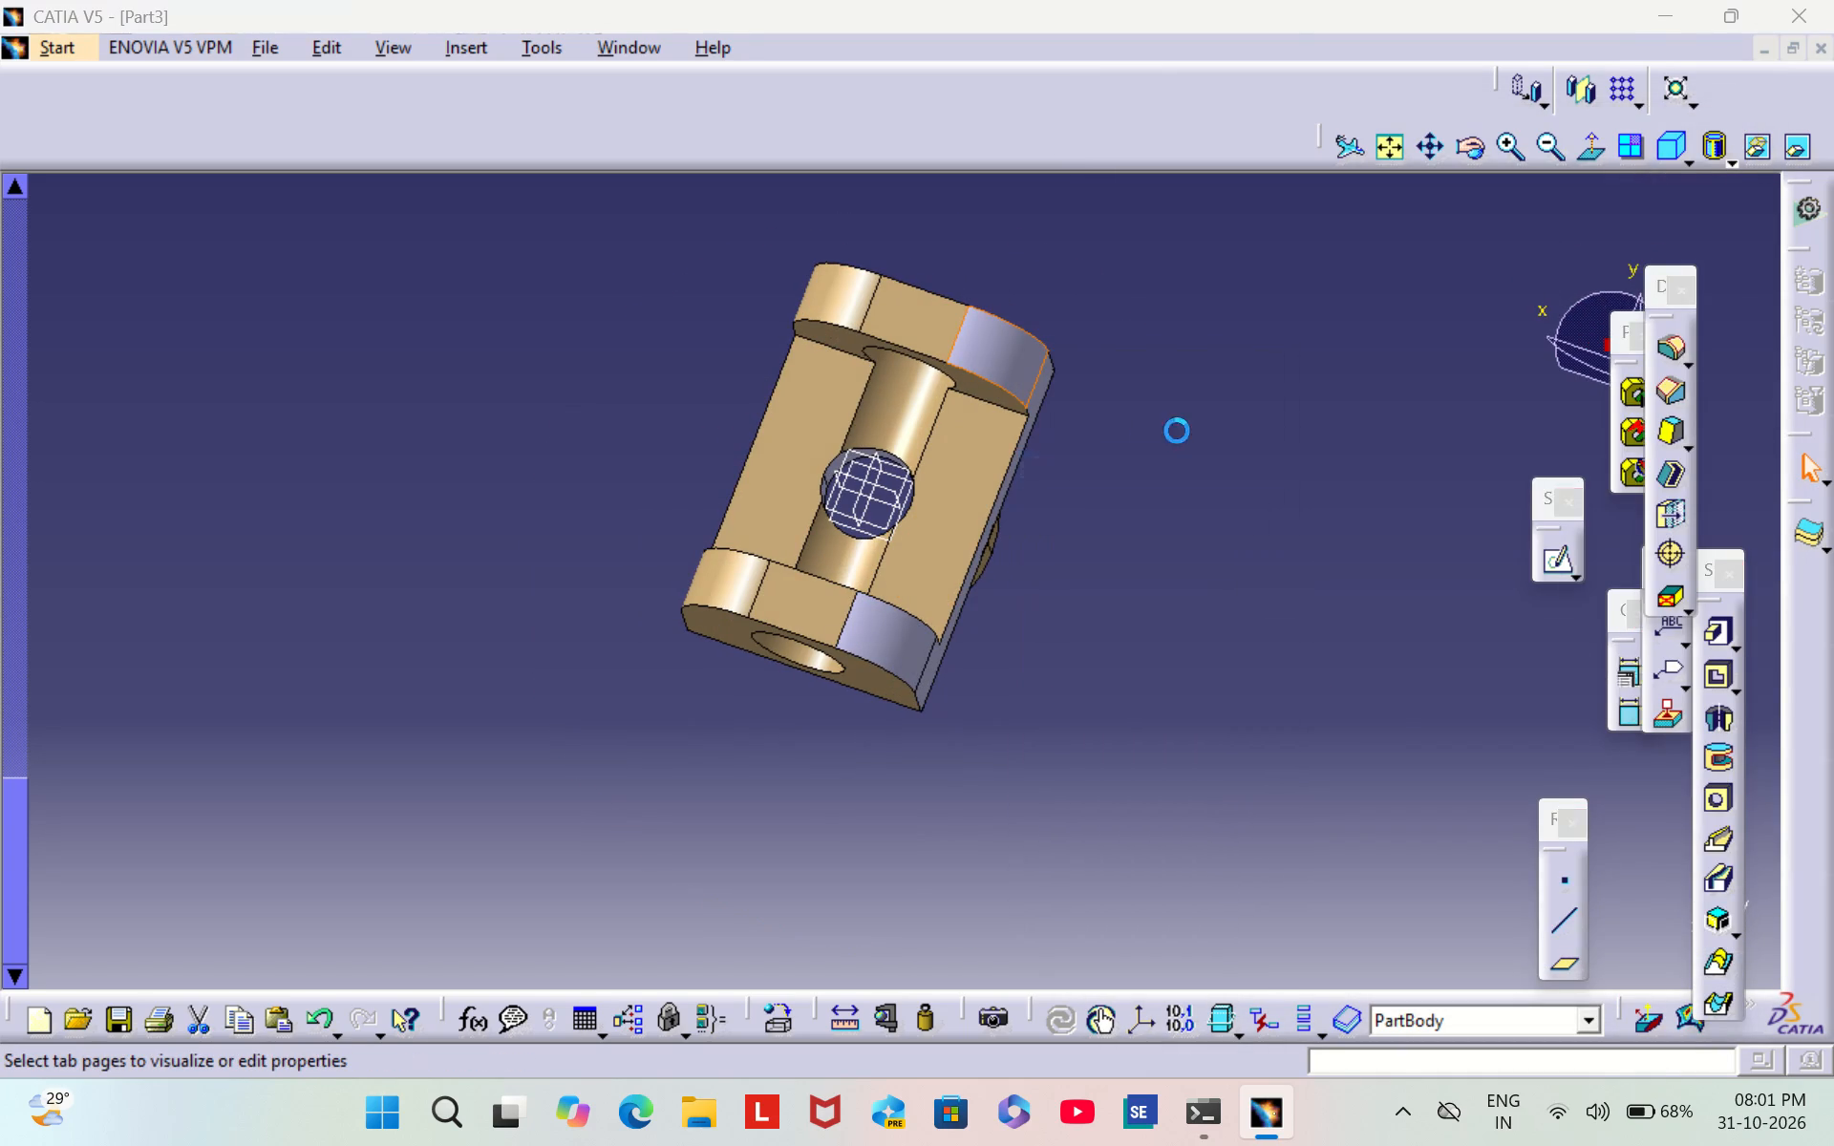
{"action": "left_click", "coordinate": [1307, 305]}
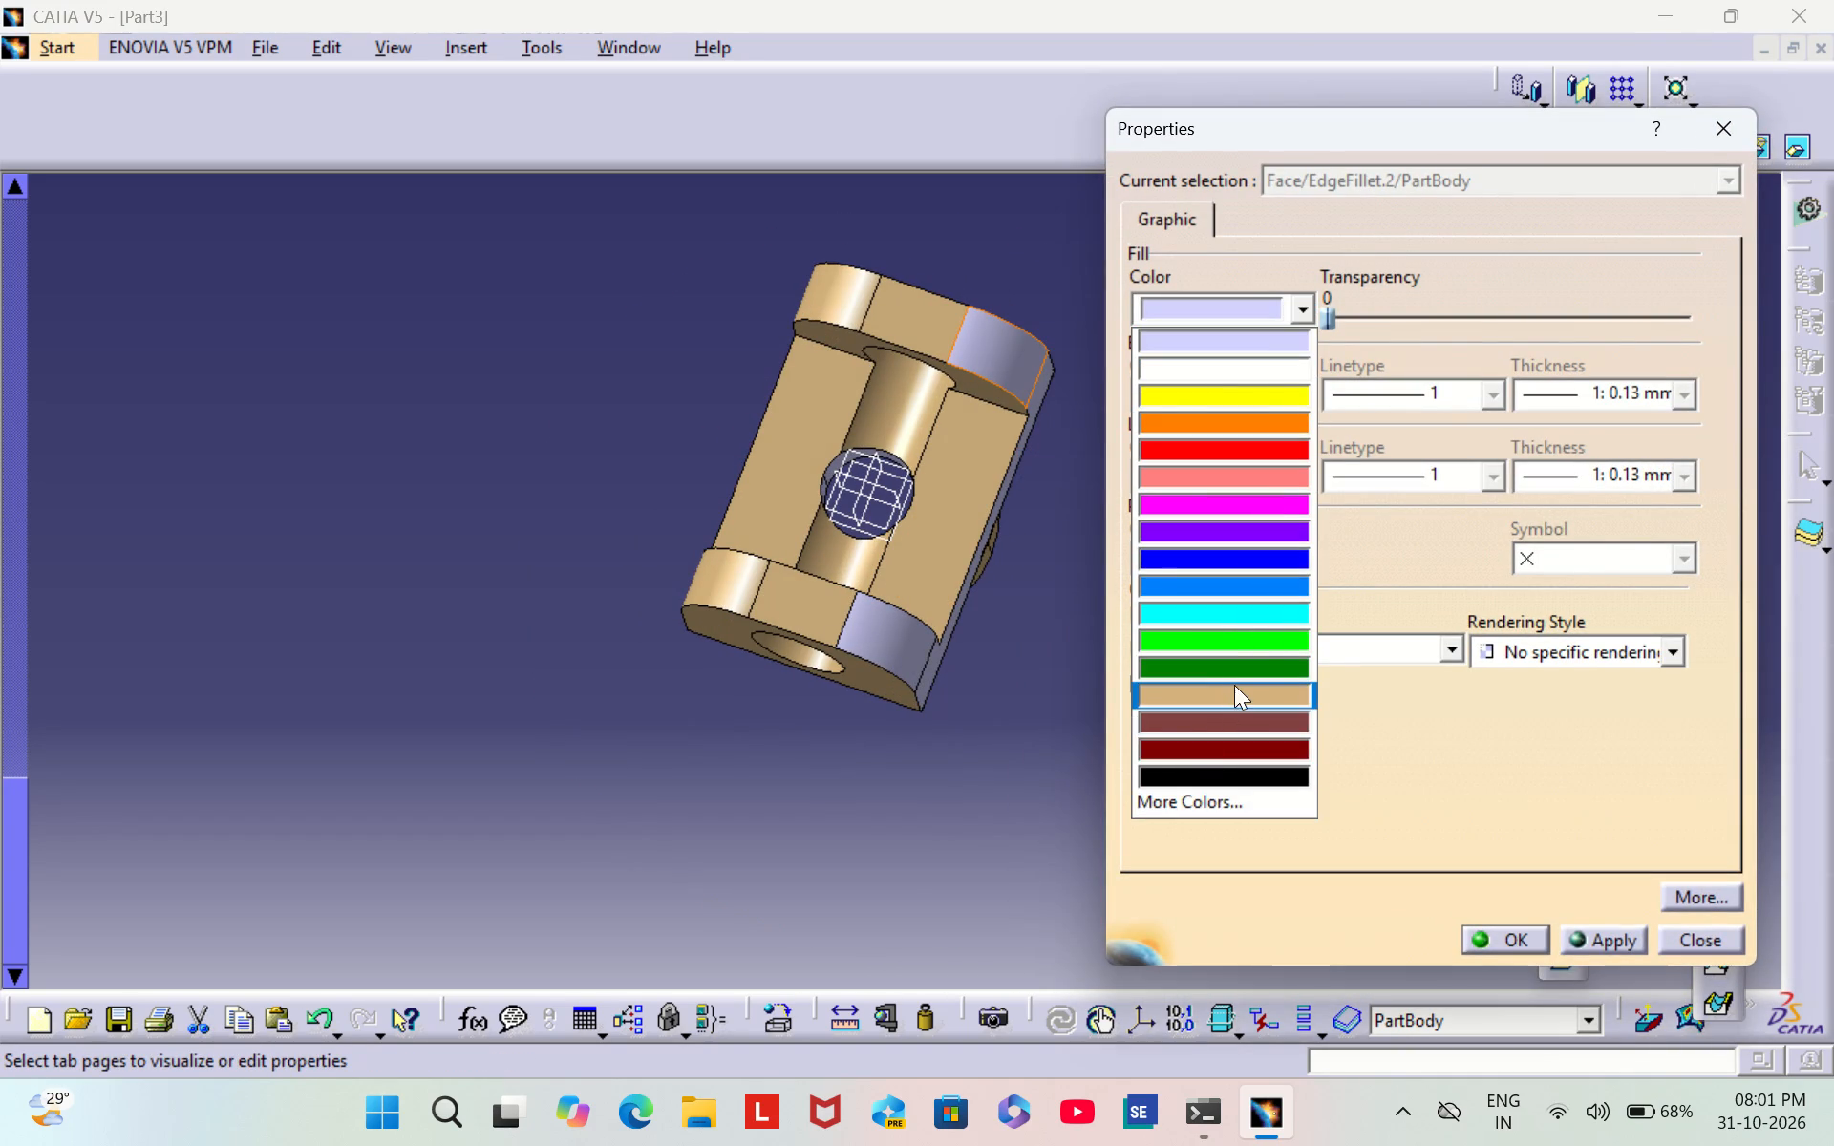
{"action": "left_click", "coordinate": [1236, 683]}
{"action": "left_click", "coordinate": [1517, 925]}
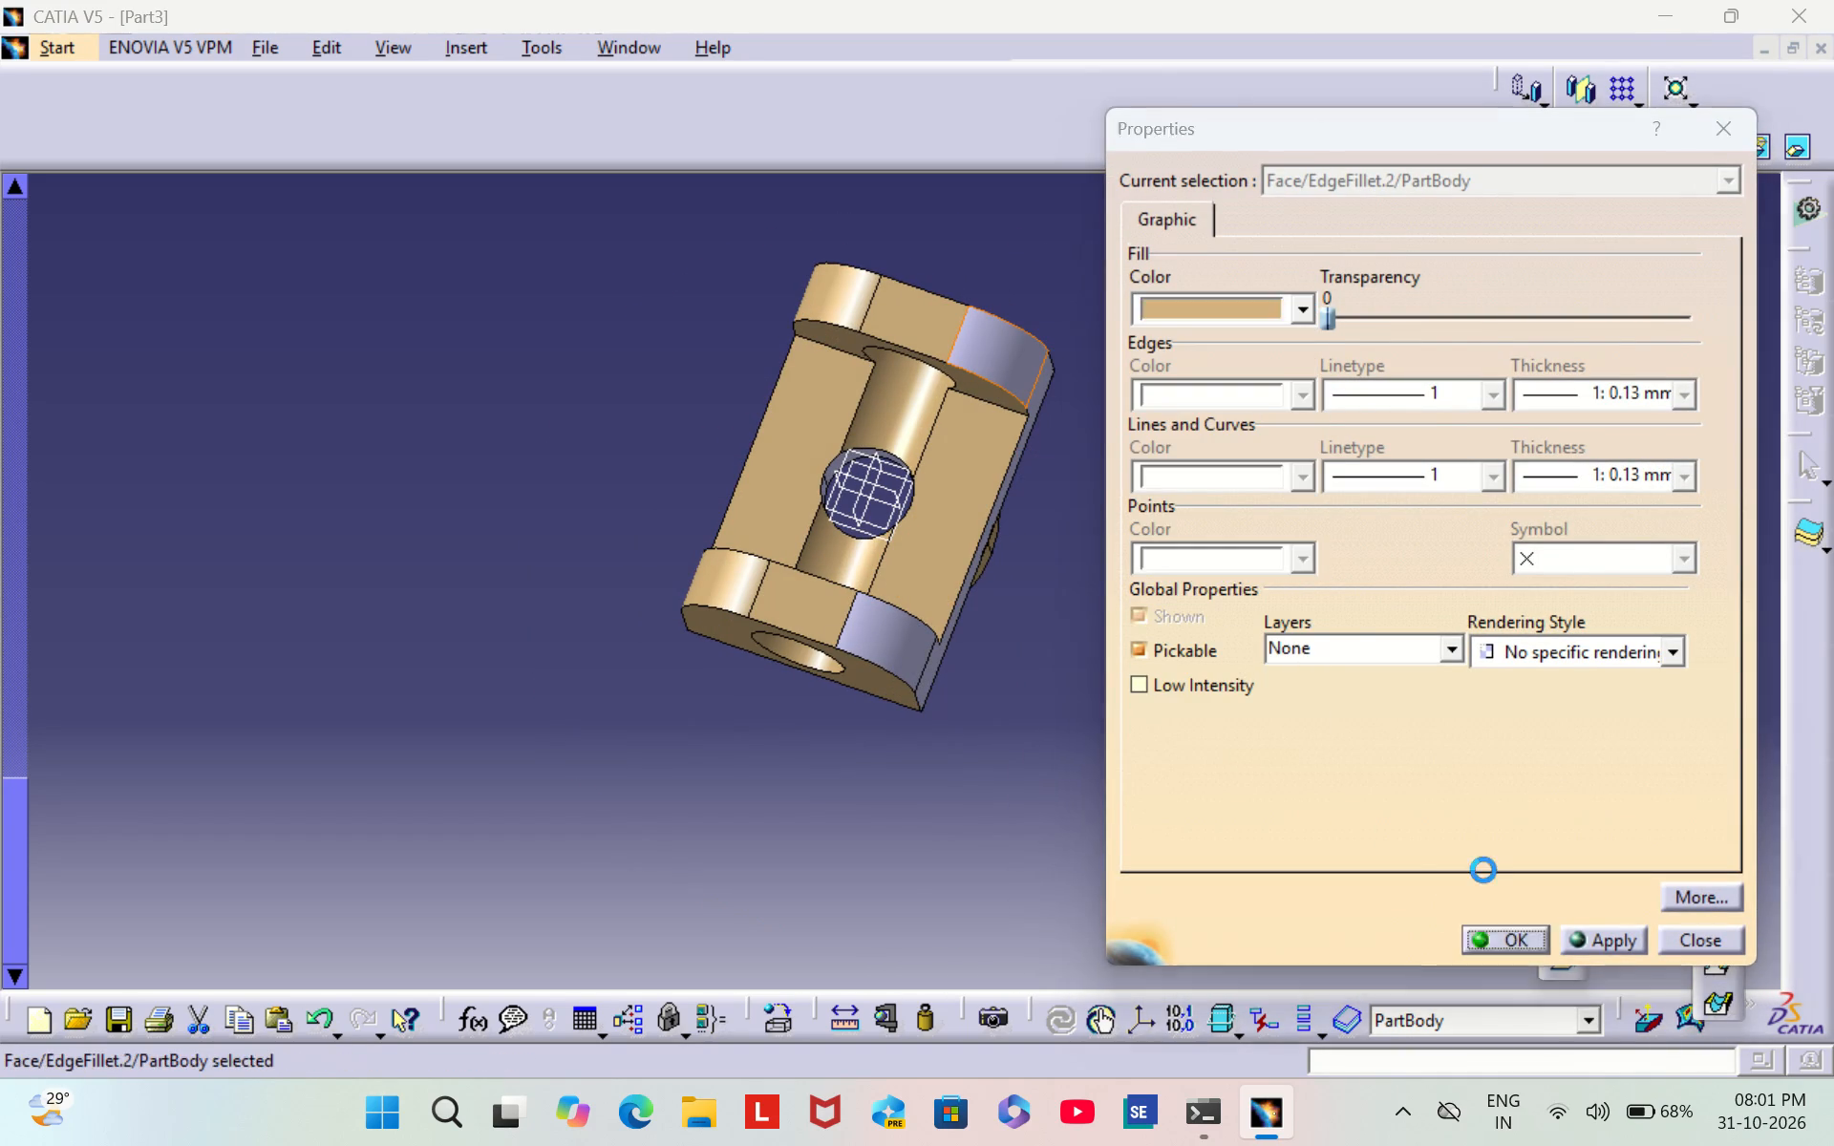
{"action": "left_click", "coordinate": [1263, 568]}
Set the fill colour of the block's remaining uncoloured U-shaped side face to tan.
{"action": "middle_click_drag", "start_coordinate": [1246, 530], "coordinate": [990, 406]}
{"action": "right_click_drag", "start_coordinate": [1199, 519], "coordinate": [990, 406]}
{"action": "right_click", "coordinate": [991, 412]}
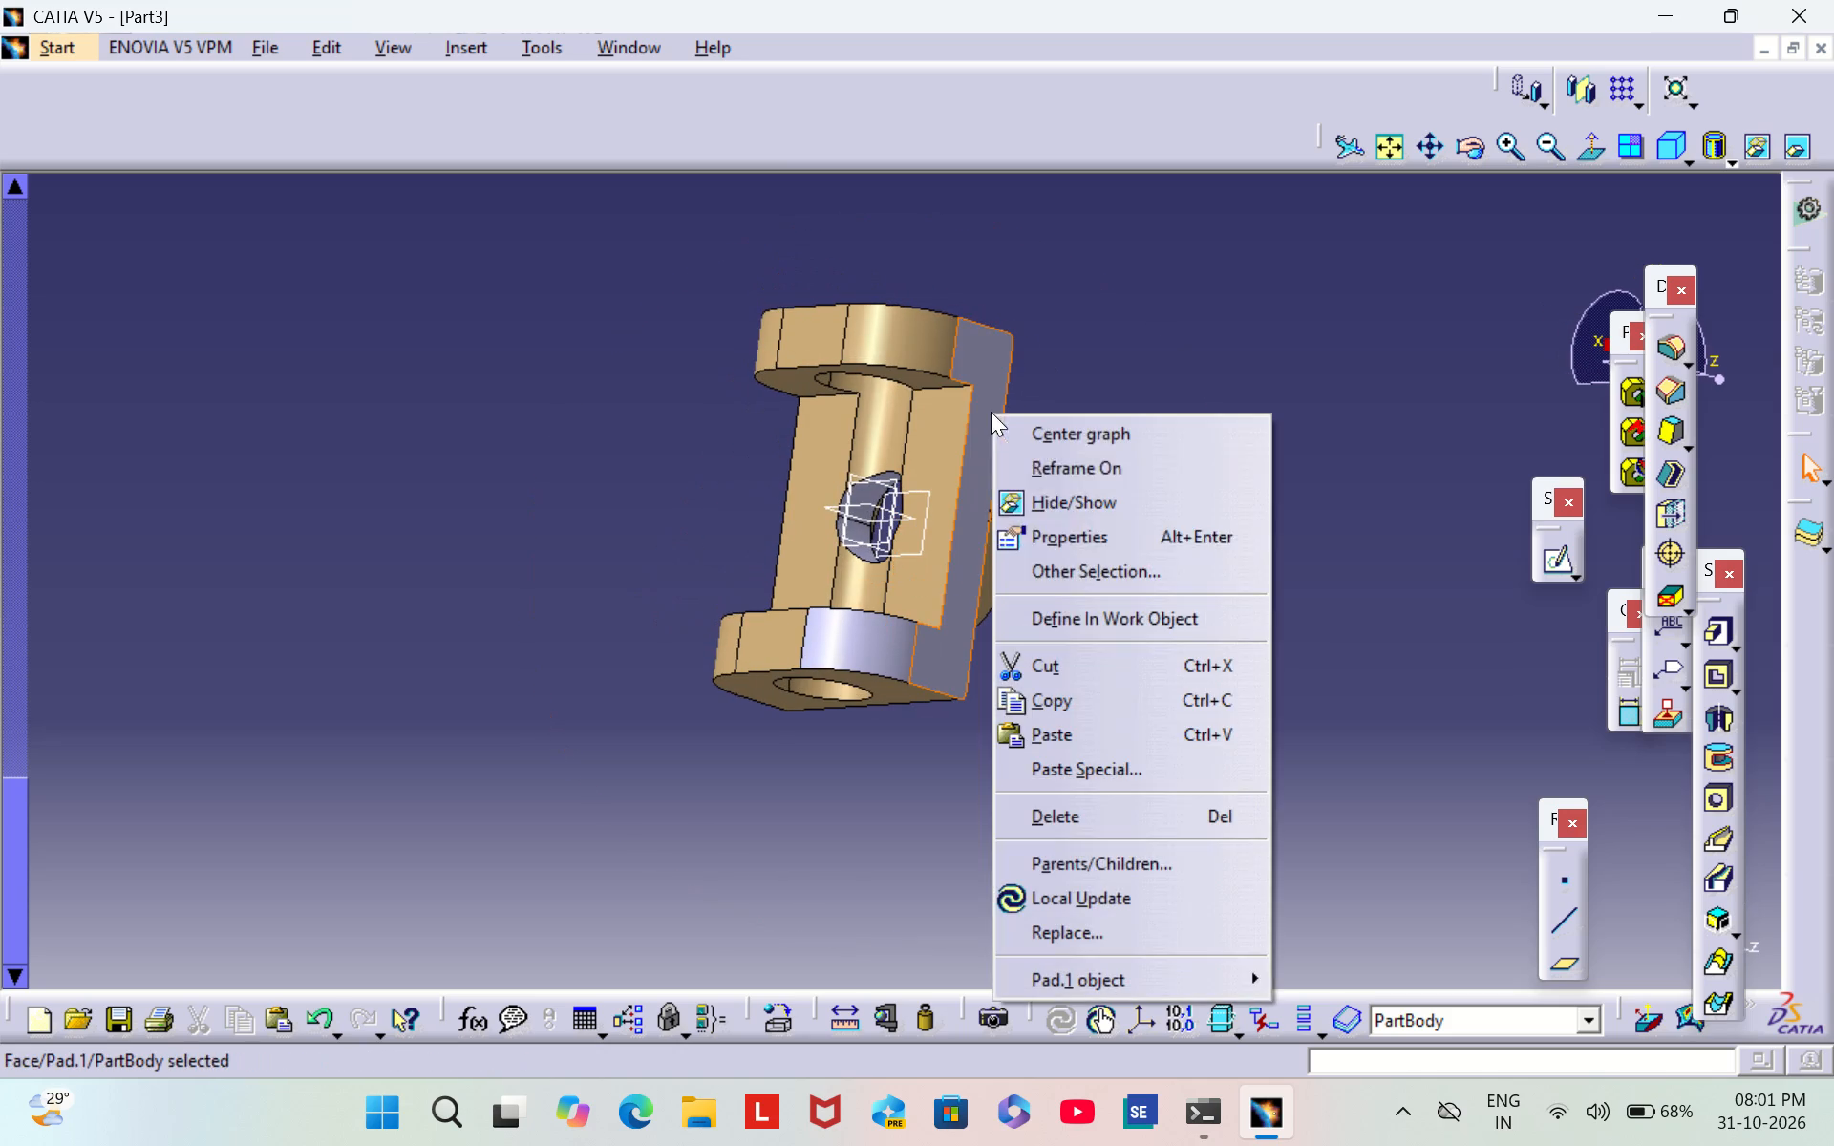
{"action": "left_click", "coordinate": [1077, 541]}
{"action": "left_click", "coordinate": [1291, 323]}
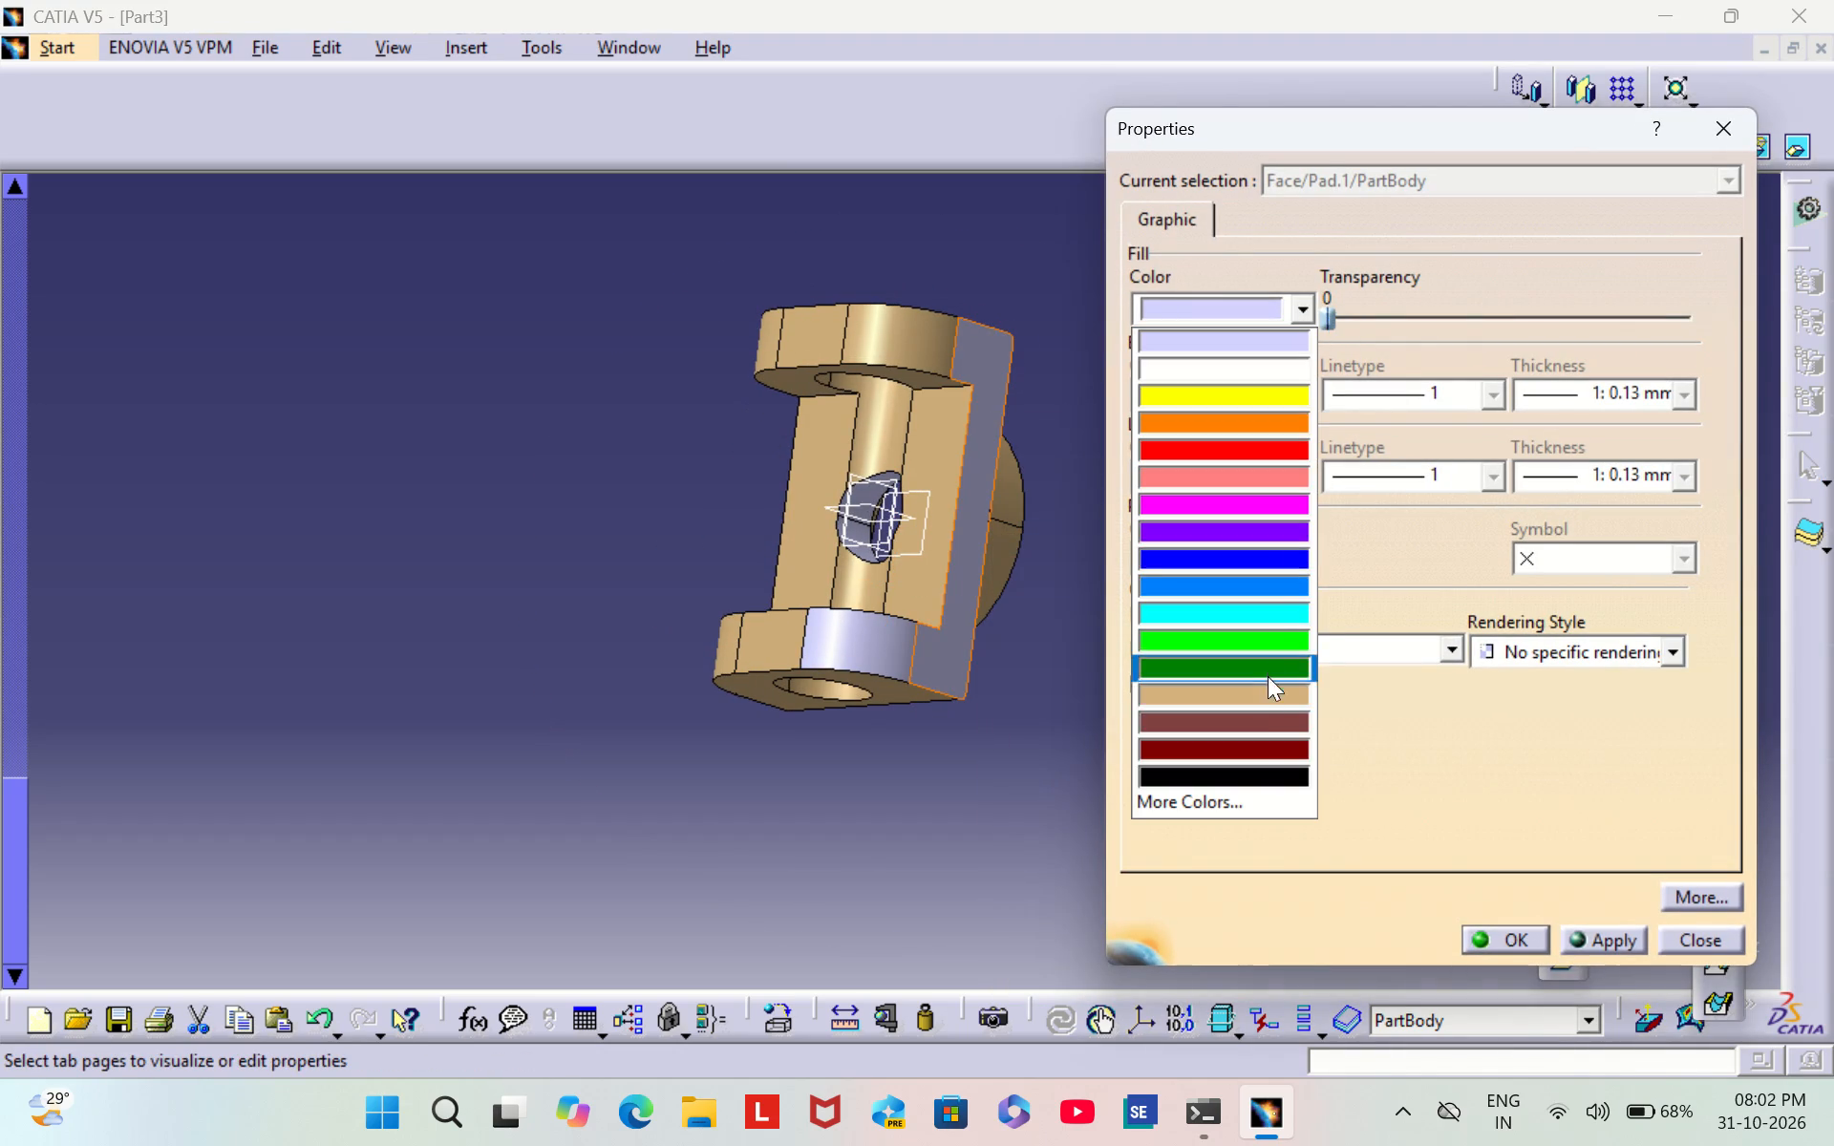
{"action": "left_click", "coordinate": [1262, 690]}
{"action": "left_click", "coordinate": [1512, 937]}
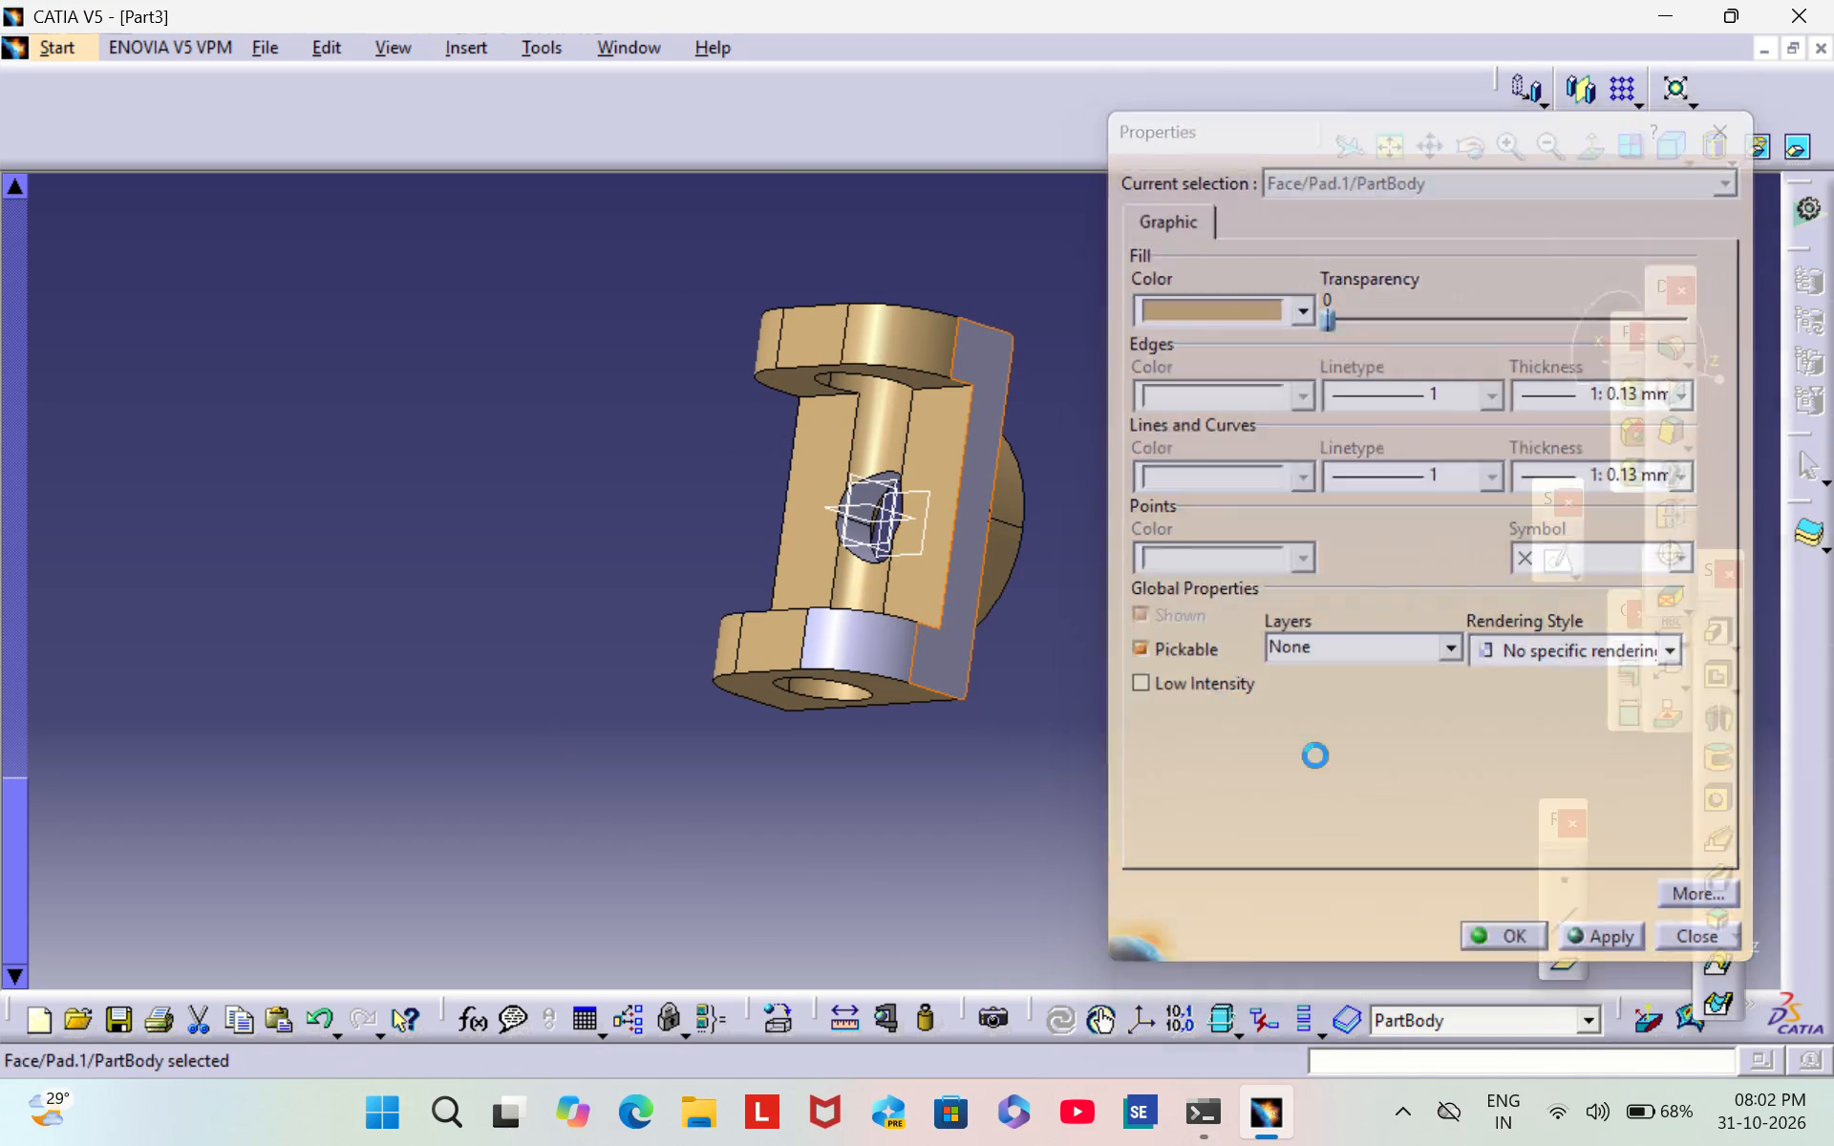
{"action": "left_click", "coordinate": [1142, 618]}
Set the fill colour of the remaining rounded corner face (EdgeFillet.3) on the leg to tan.
{"action": "middle_click_drag", "start_coordinate": [1141, 604], "coordinate": [1012, 570]}
{"action": "scroll", "coordinate": [1141, 603], "scroll_direction": "down", "scroll_amount": 1}
{"action": "right_click_drag", "start_coordinate": [1123, 600], "coordinate": [1012, 570]}
{"action": "scroll", "coordinate": [947, 614], "scroll_direction": "up", "scroll_amount": 1}
{"action": "right_click", "coordinate": [850, 637]}
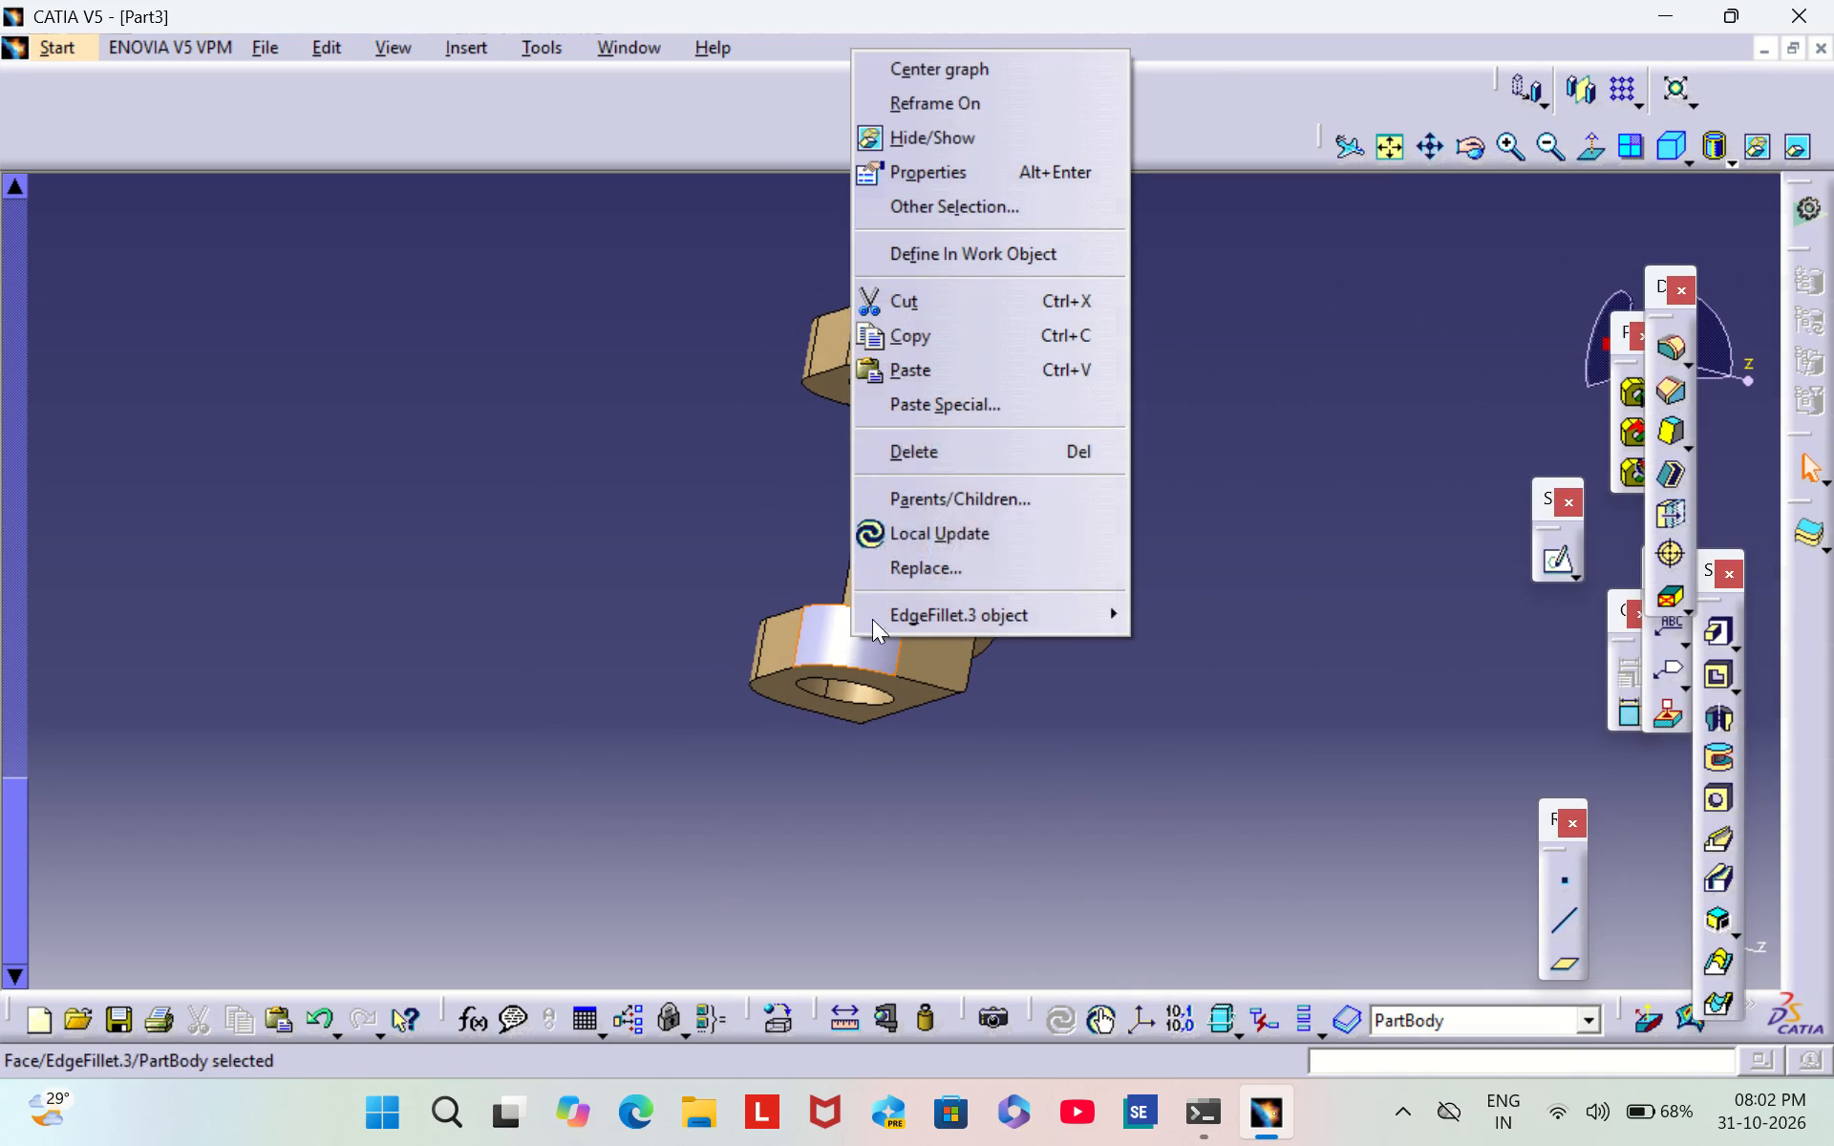
{"action": "left_click", "coordinate": [991, 162]}
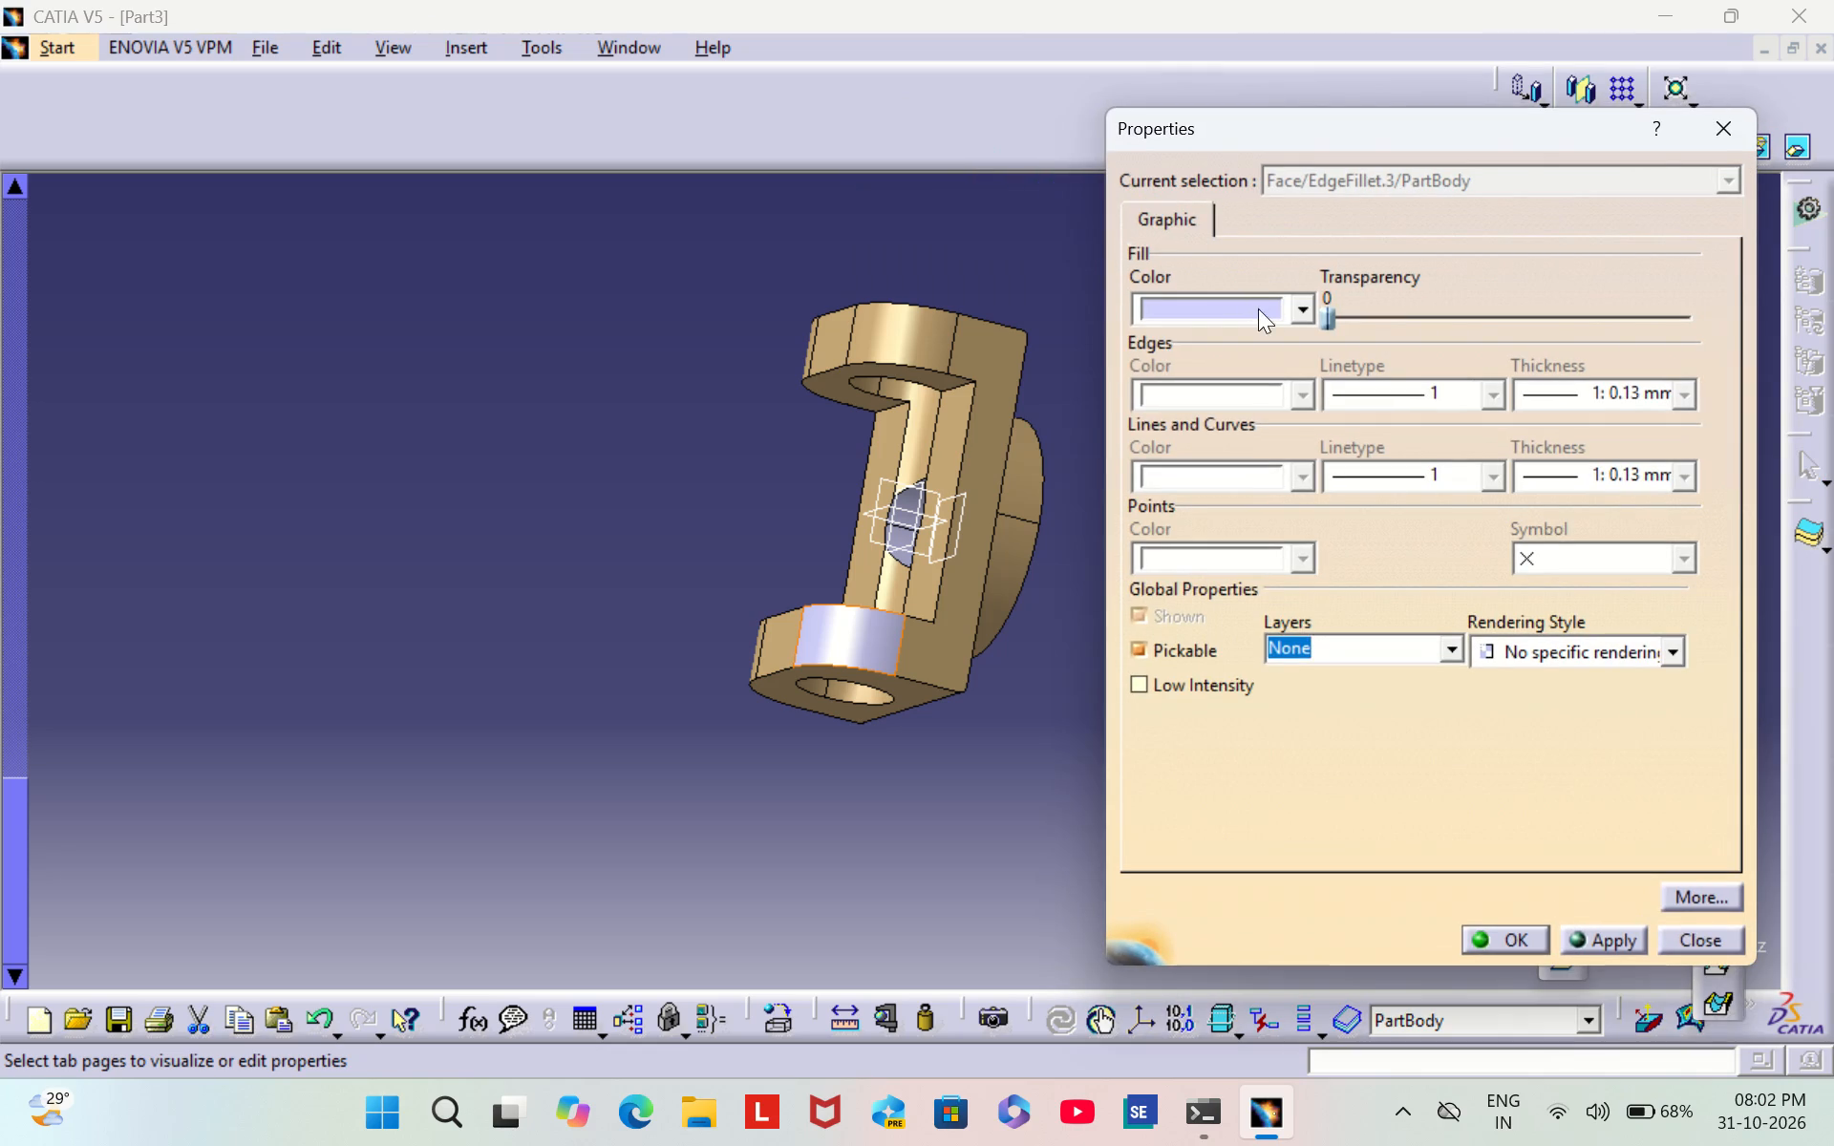
{"action": "left_click", "coordinate": [1258, 308]}
{"action": "left_click", "coordinate": [1269, 688]}
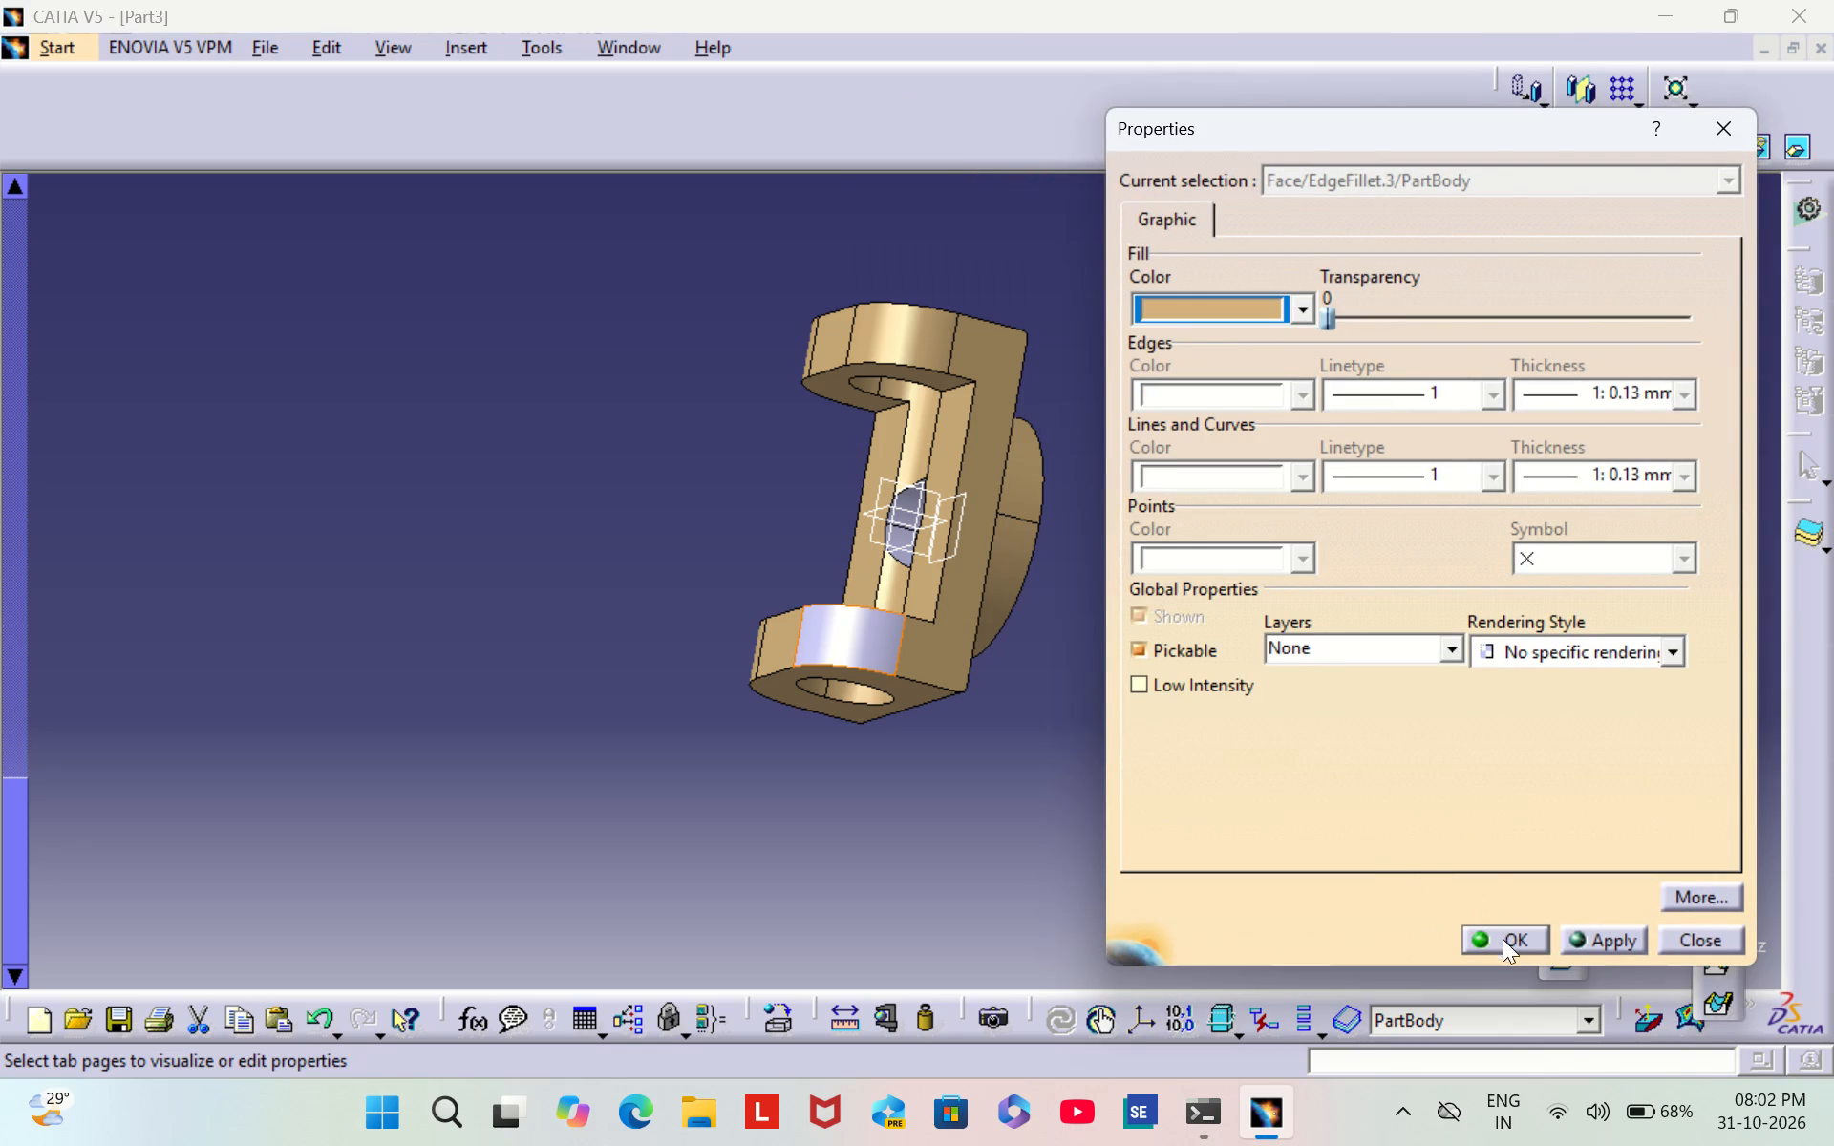
{"action": "left_click", "coordinate": [1503, 939]}
{"action": "left_click", "coordinate": [1301, 581]}
Set the fill colour of the central hole's inner wall (Pocket.1), inside the raised ring, to tan.
{"action": "scroll", "coordinate": [1296, 562], "scroll_direction": "down", "scroll_amount": 1}
{"action": "middle_click_drag", "start_coordinate": [1295, 561], "coordinate": [875, 551]}
{"action": "right_click_drag", "start_coordinate": [1284, 556], "coordinate": [875, 551]}
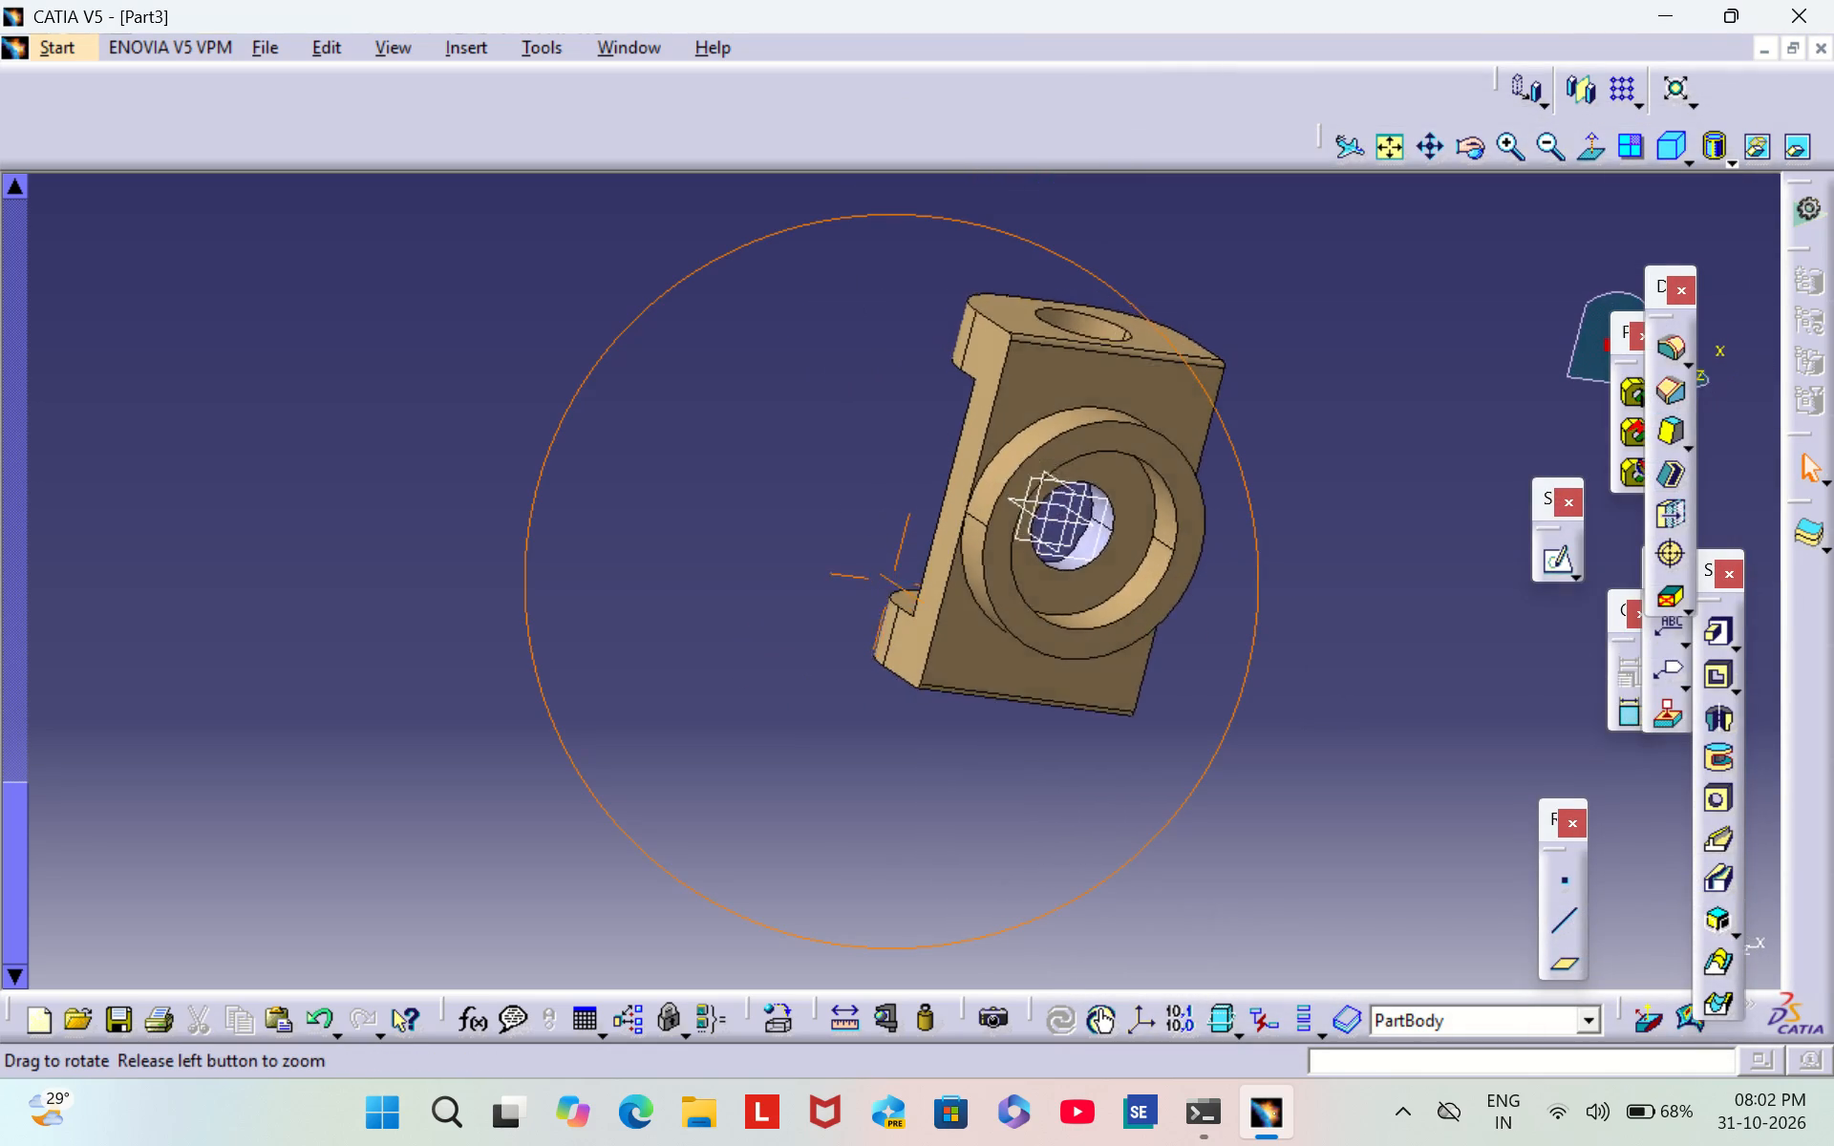
{"action": "right_click_drag", "start_coordinate": [875, 551], "coordinate": [950, 637]}
{"action": "middle_click_drag", "start_coordinate": [875, 551], "coordinate": [950, 637]}
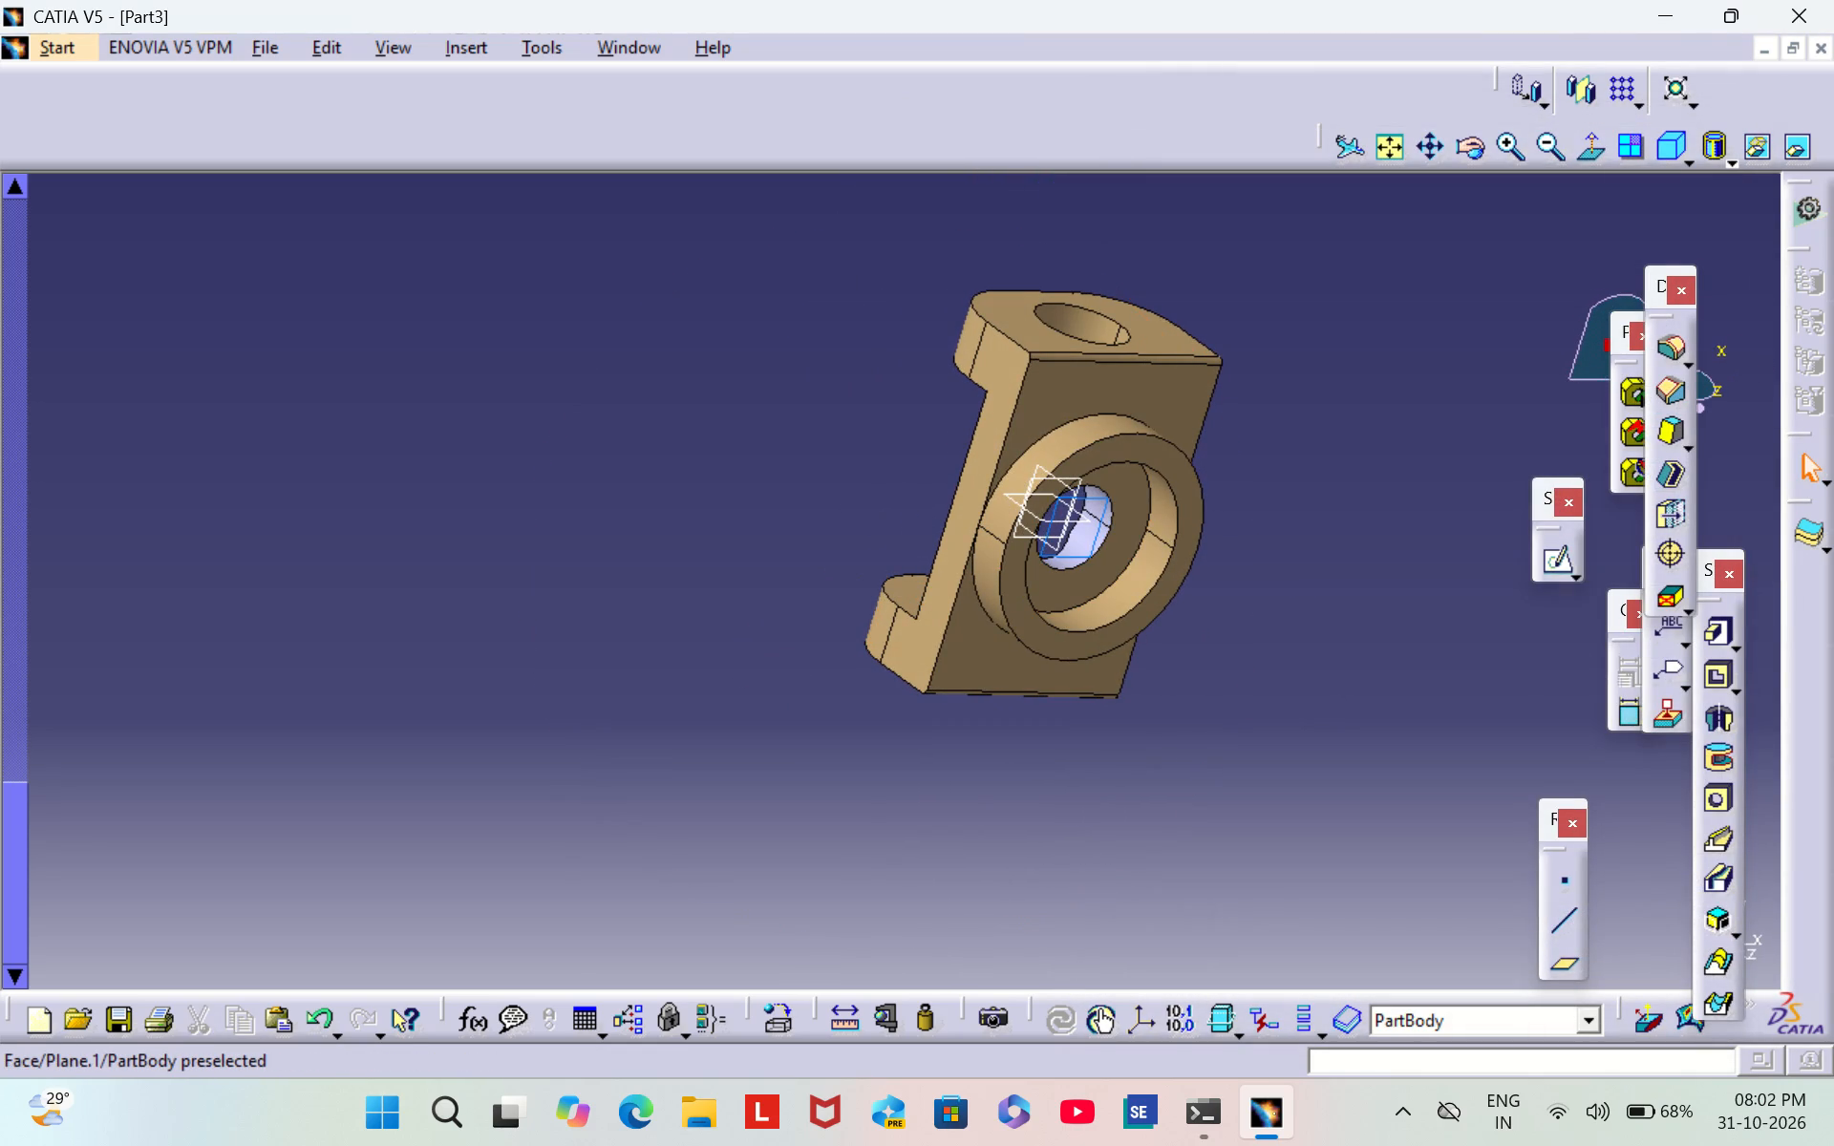
{"action": "right_click", "coordinate": [1085, 529]}
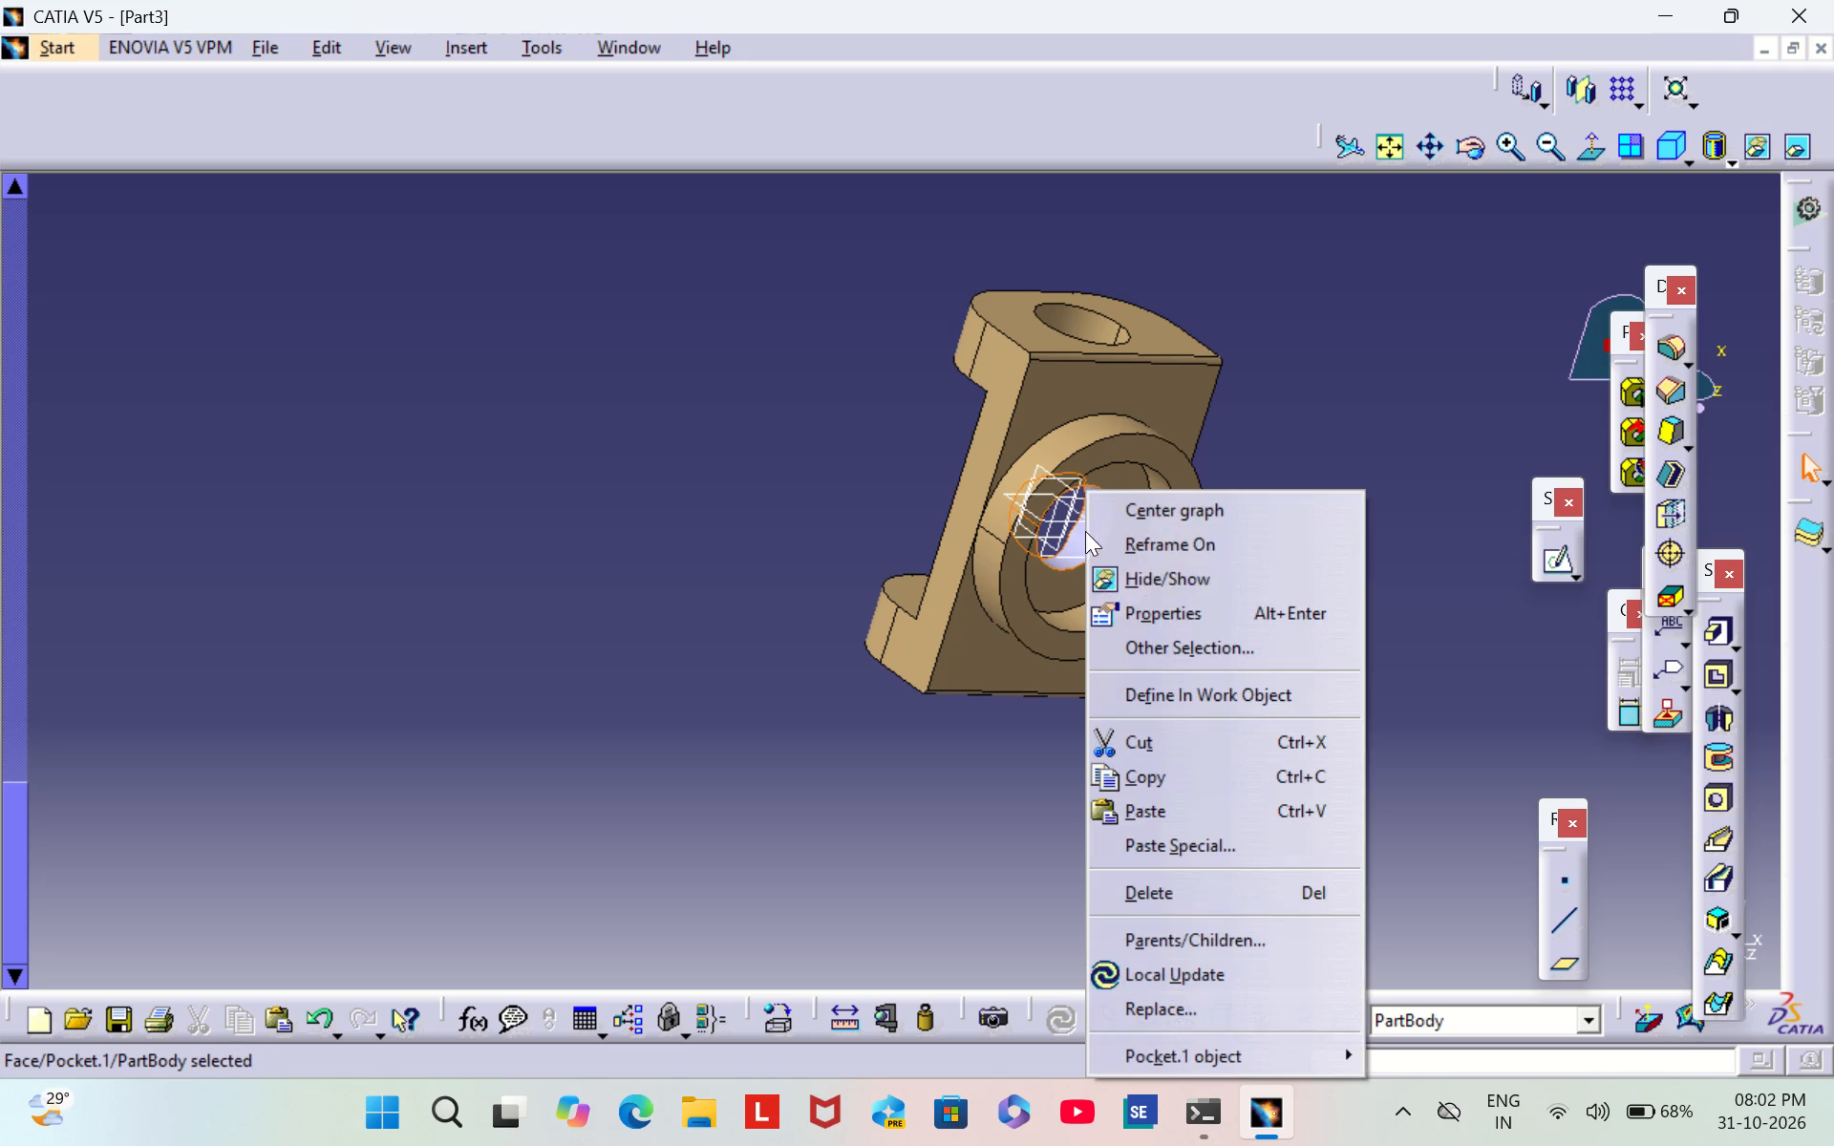
{"action": "left_click", "coordinate": [1184, 606]}
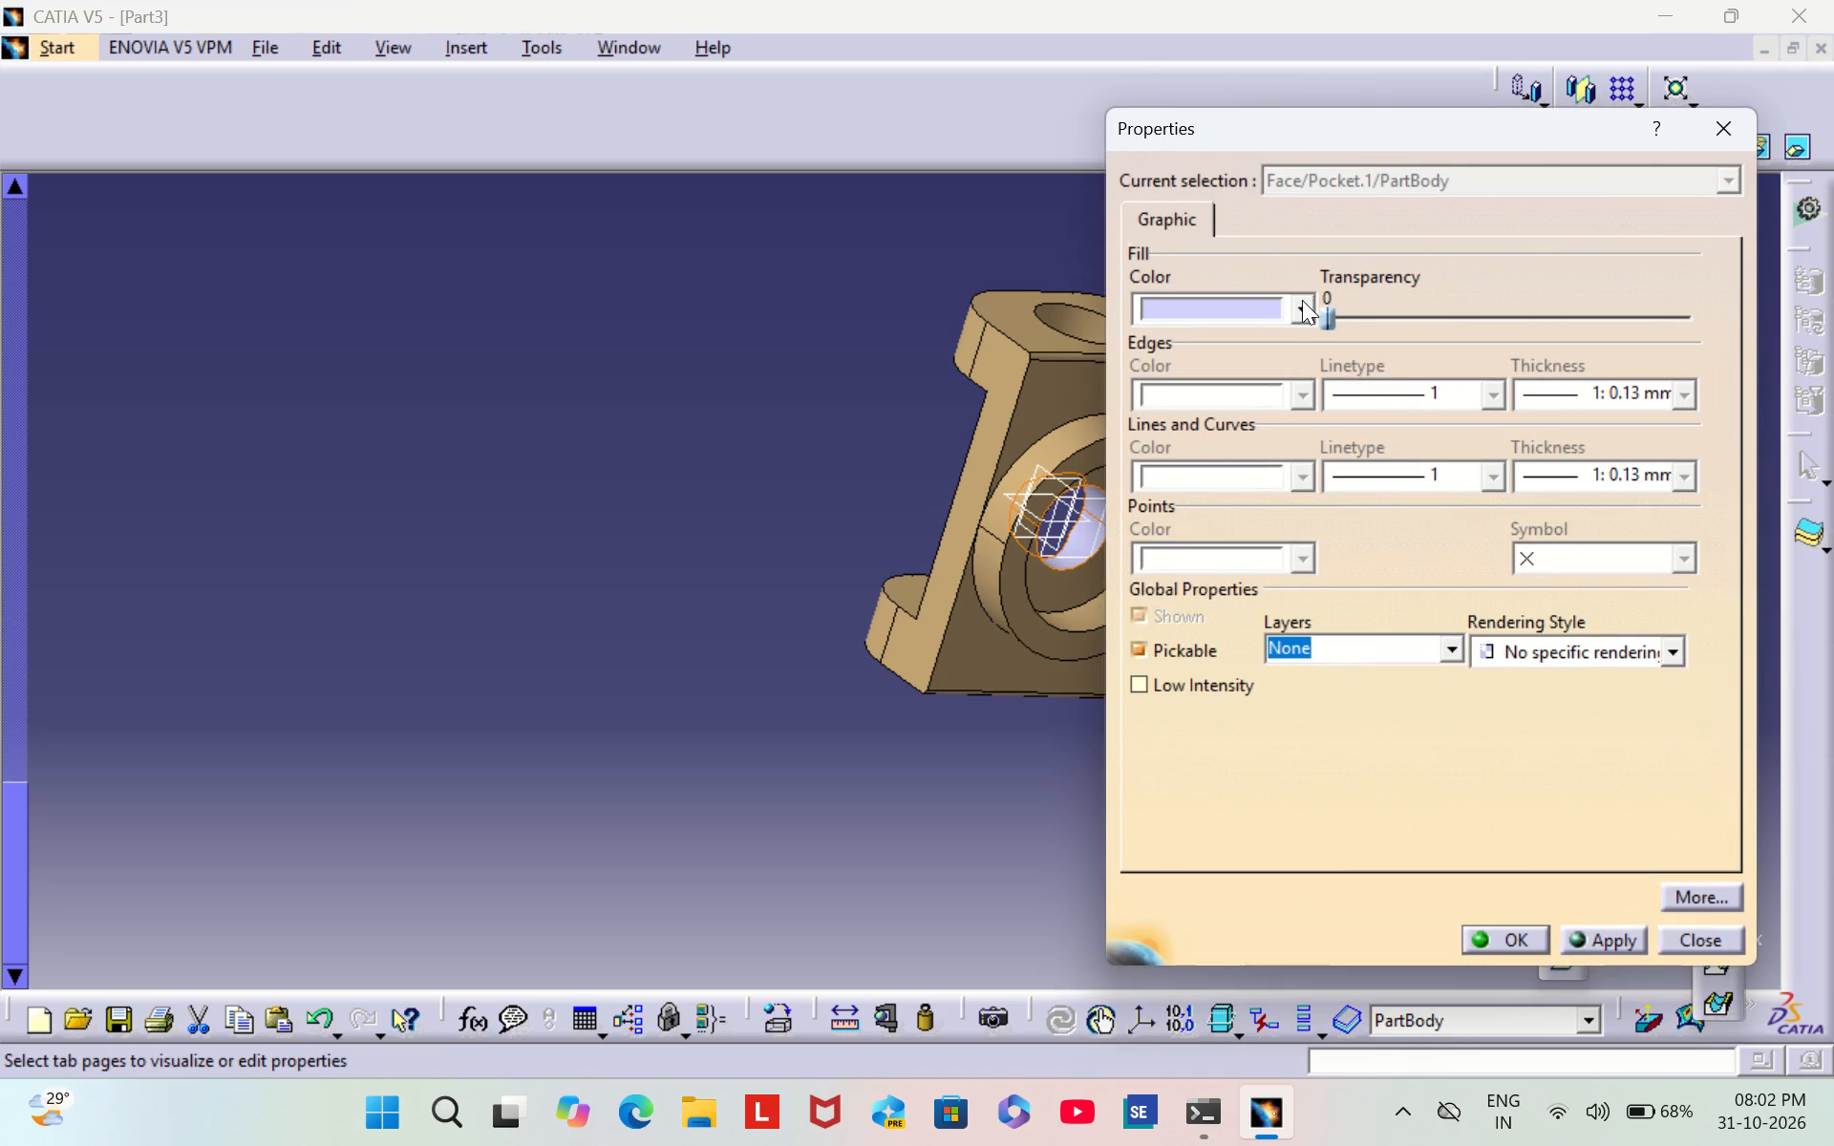
{"action": "left_click", "coordinate": [1302, 300]}
{"action": "left_click", "coordinate": [1244, 701]}
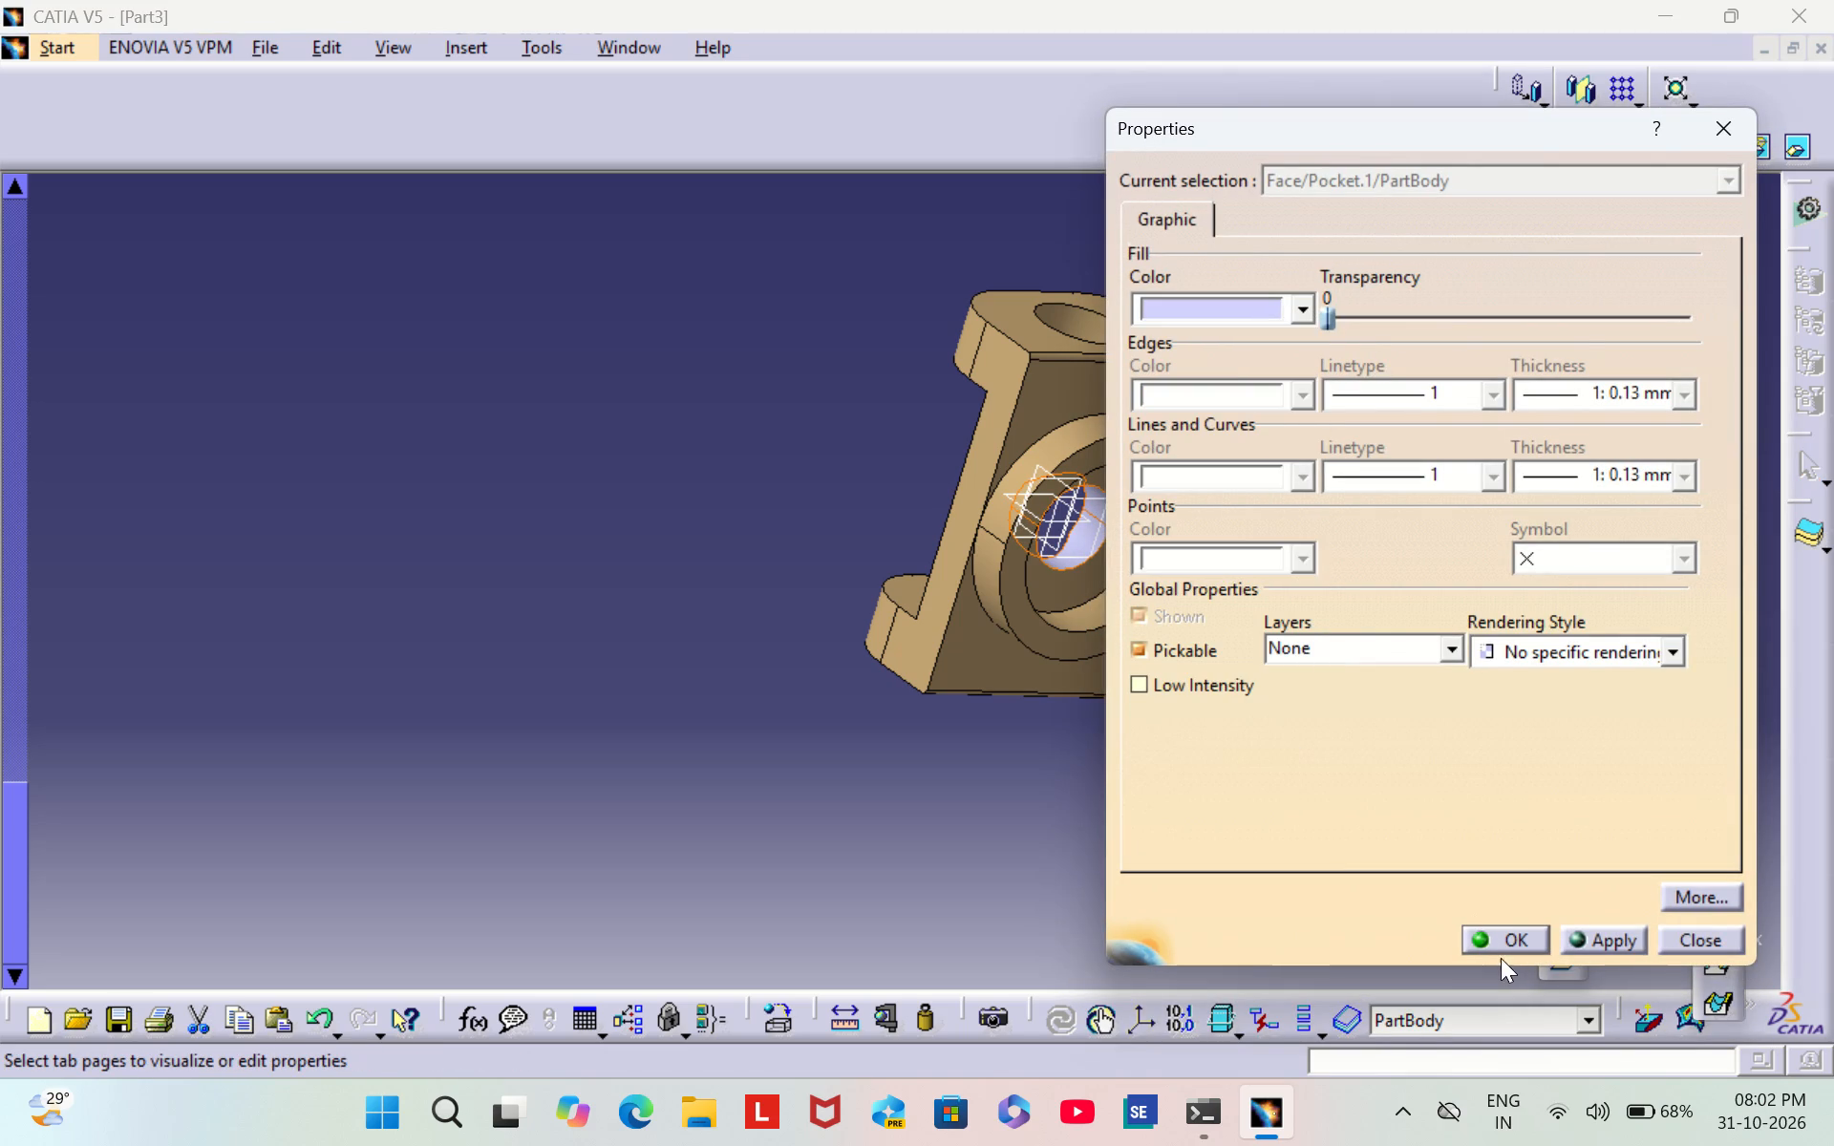
{"action": "left_click", "coordinate": [1503, 944]}
{"action": "left_click", "coordinate": [1336, 739]}
Inspect the block from several sides for uncoloured faces and return it to the isometric view.
{"action": "middle_click_drag", "start_coordinate": [1327, 541], "coordinate": [737, 364]}
{"action": "scroll", "coordinate": [1327, 541], "scroll_direction": "down", "scroll_amount": 1}
{"action": "right_click_drag", "start_coordinate": [1296, 540], "coordinate": [737, 364]}
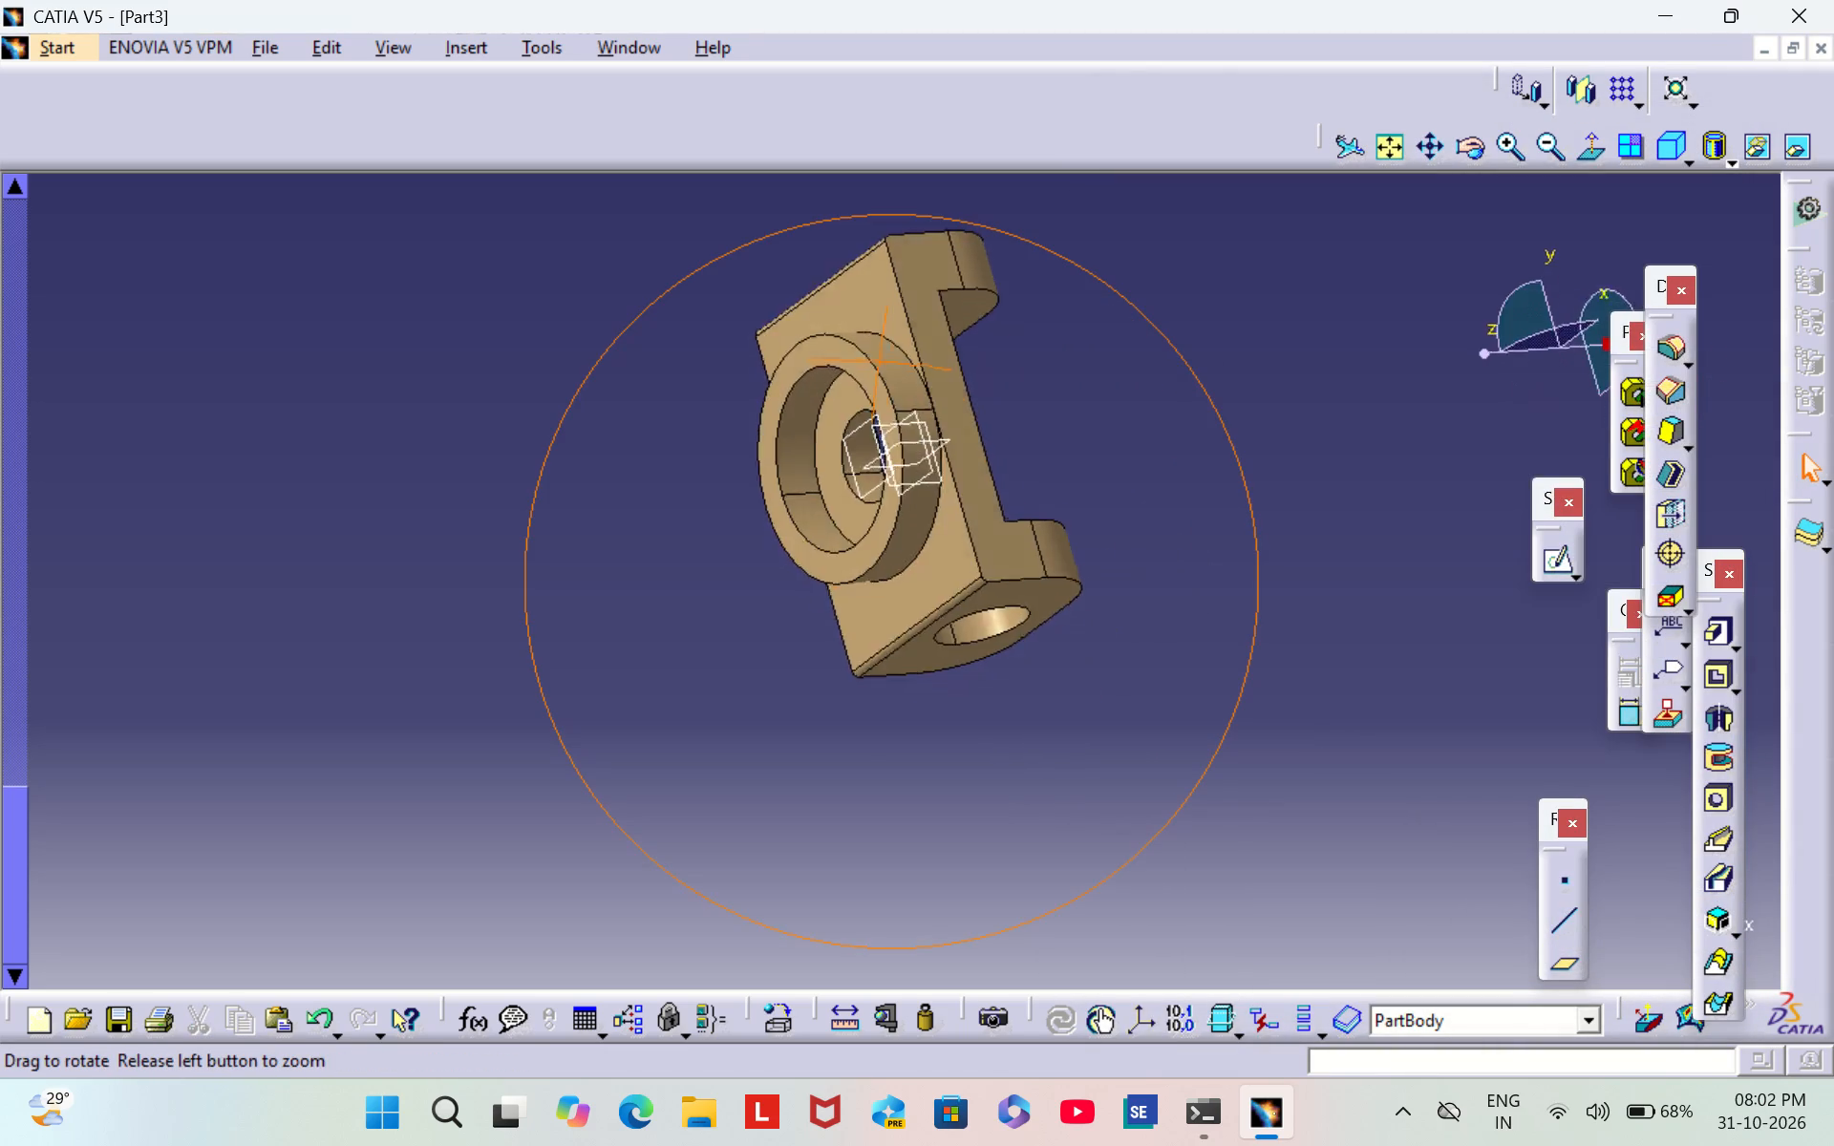
{"action": "right_click_drag", "start_coordinate": [737, 364], "coordinate": [1470, 491]}
{"action": "middle_click_drag", "start_coordinate": [737, 364], "coordinate": [1470, 491]}
{"action": "scroll", "coordinate": [1477, 488], "scroll_direction": "up", "scroll_amount": 1}
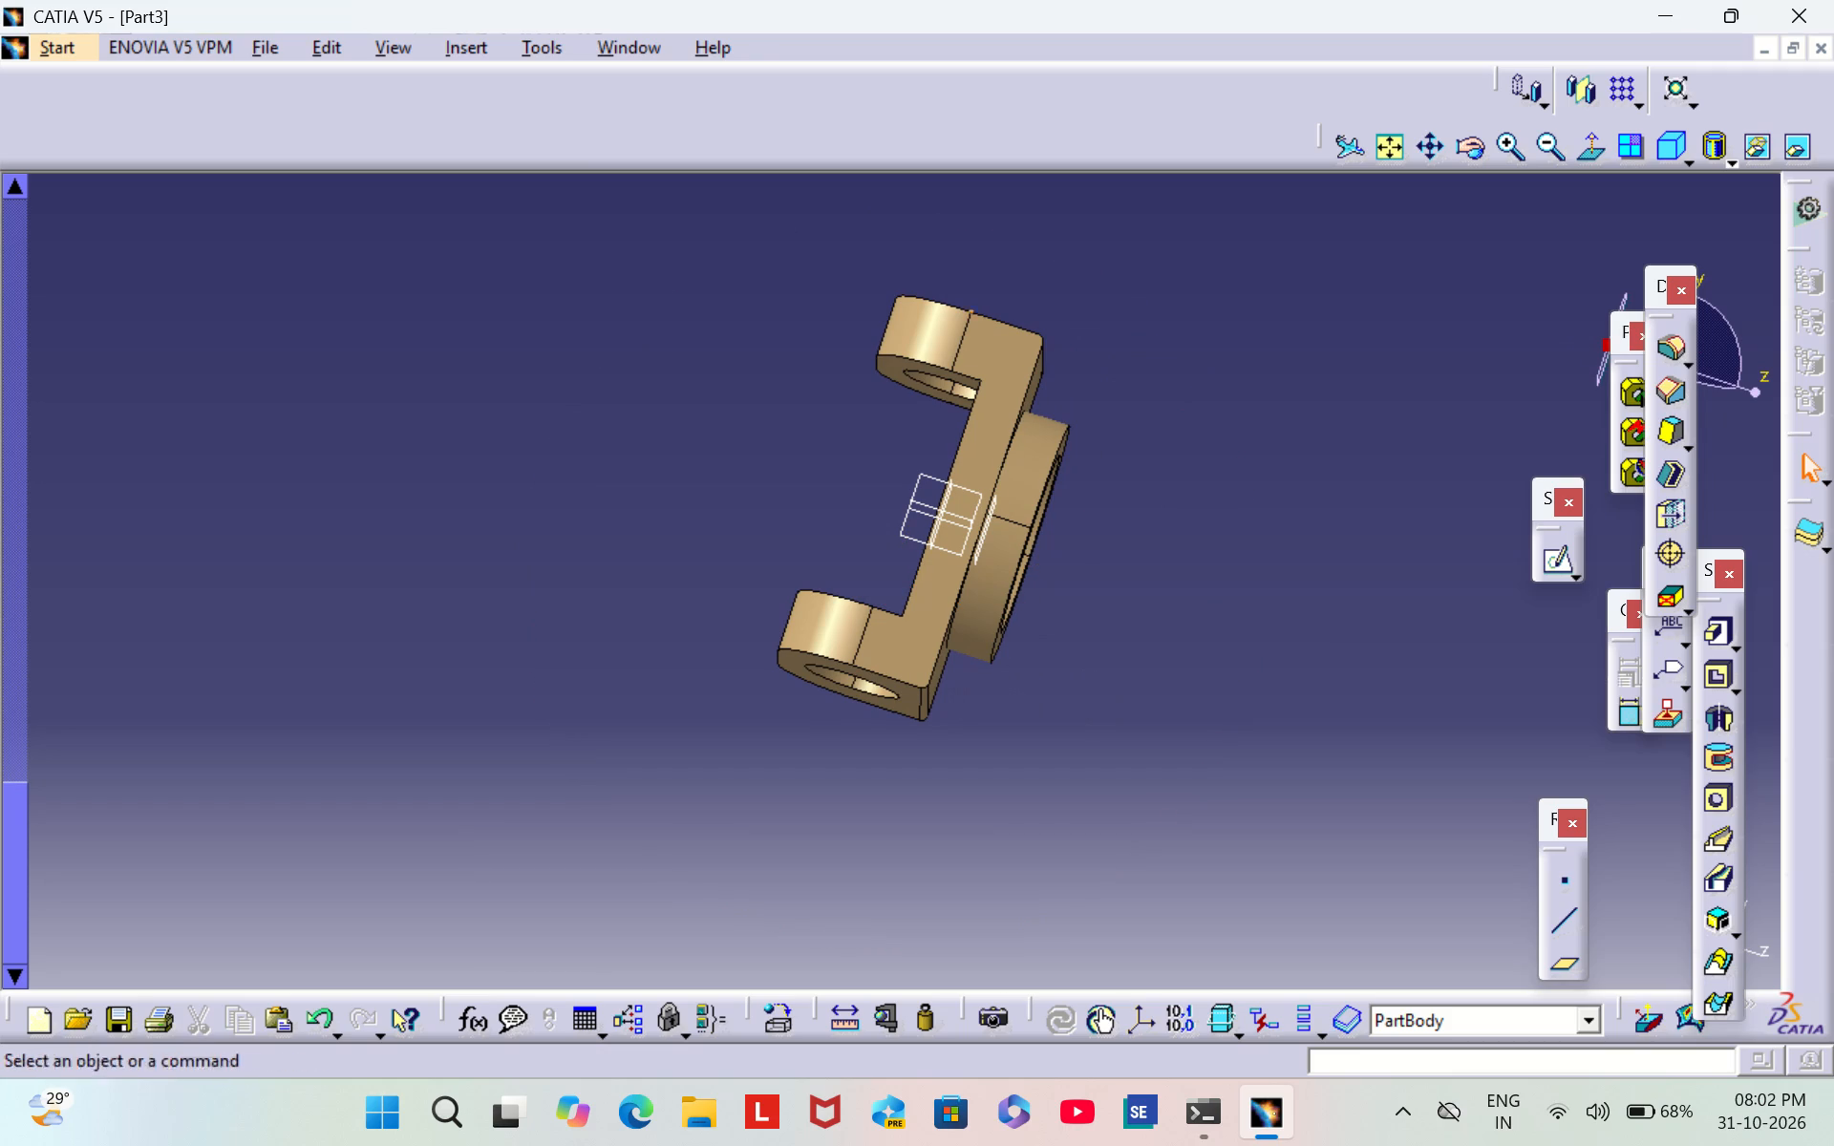
{"action": "left_click", "coordinate": [1657, 150]}
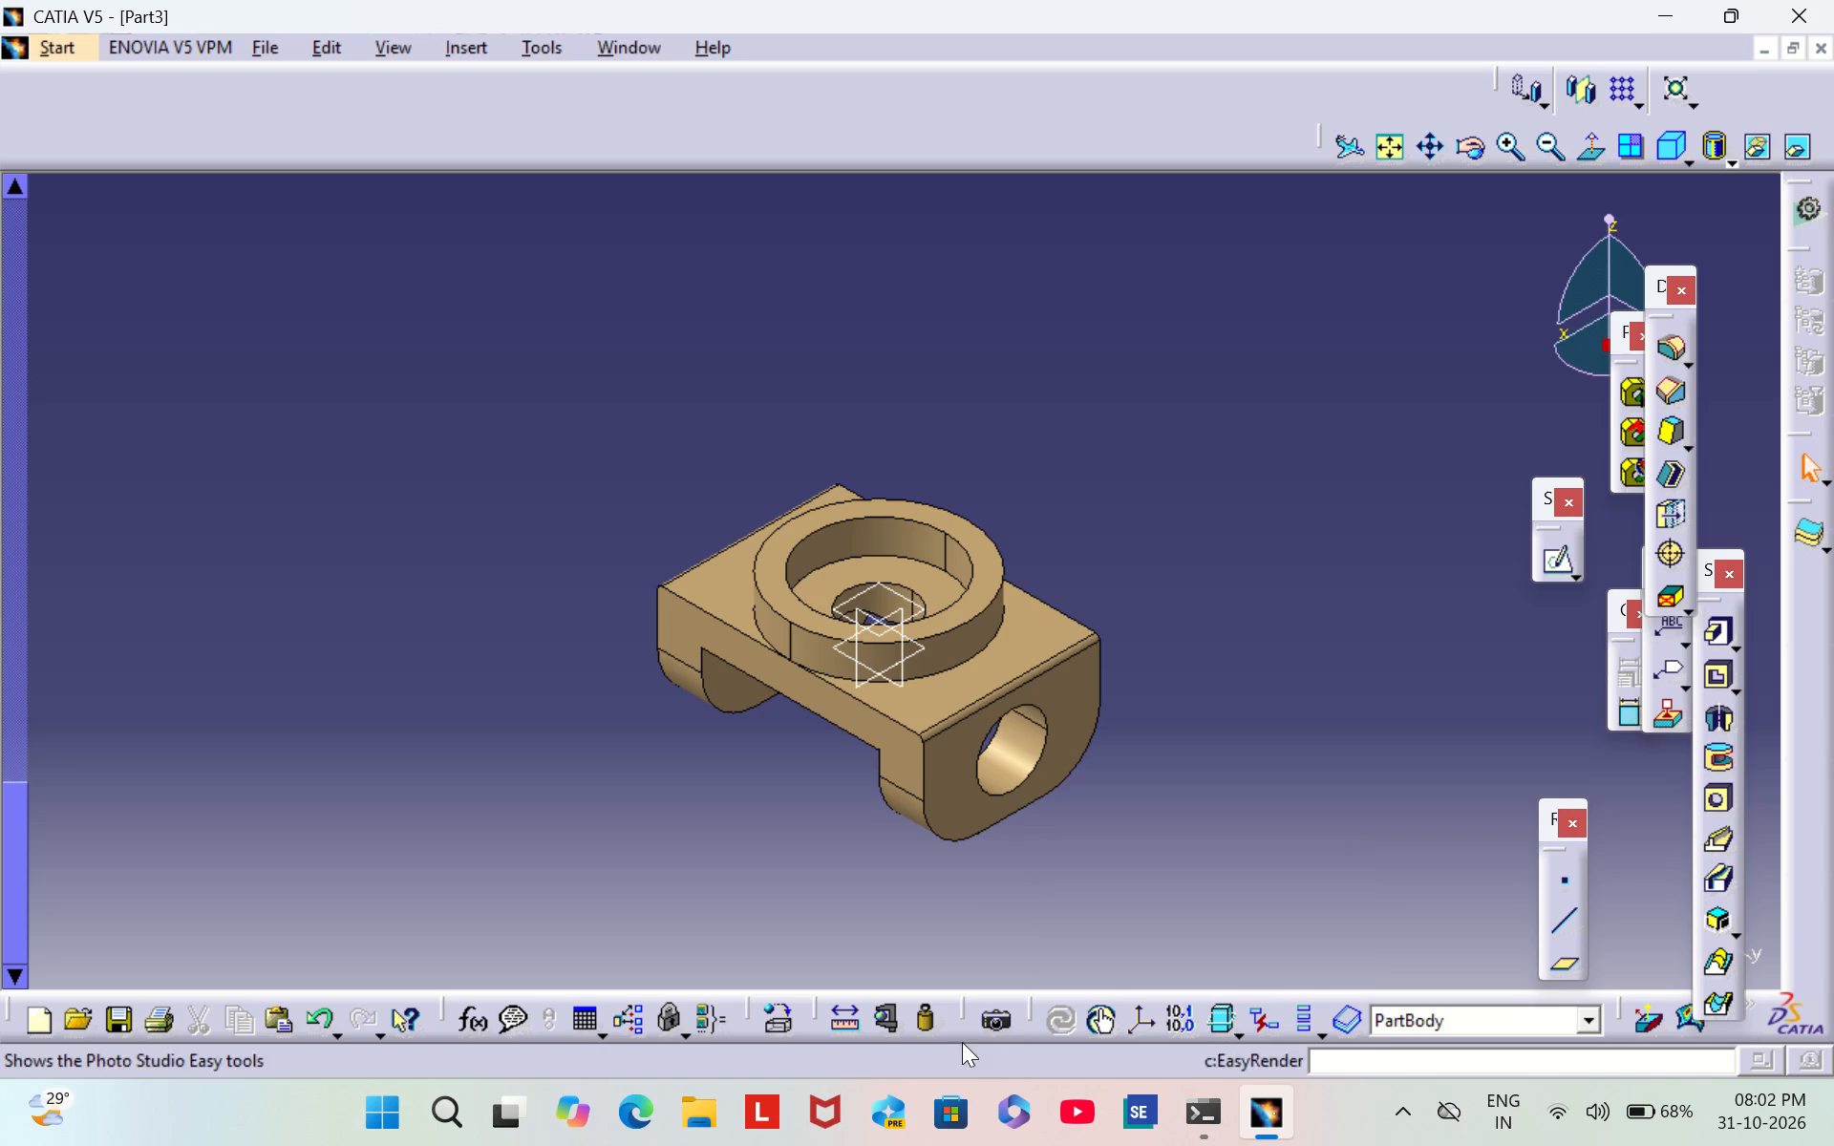
Minimize the CATIA window and launch Fuji from the desktop.
{"action": "left_click", "coordinate": [1680, 16]}
{"action": "double_click", "coordinate": [396, 627]}
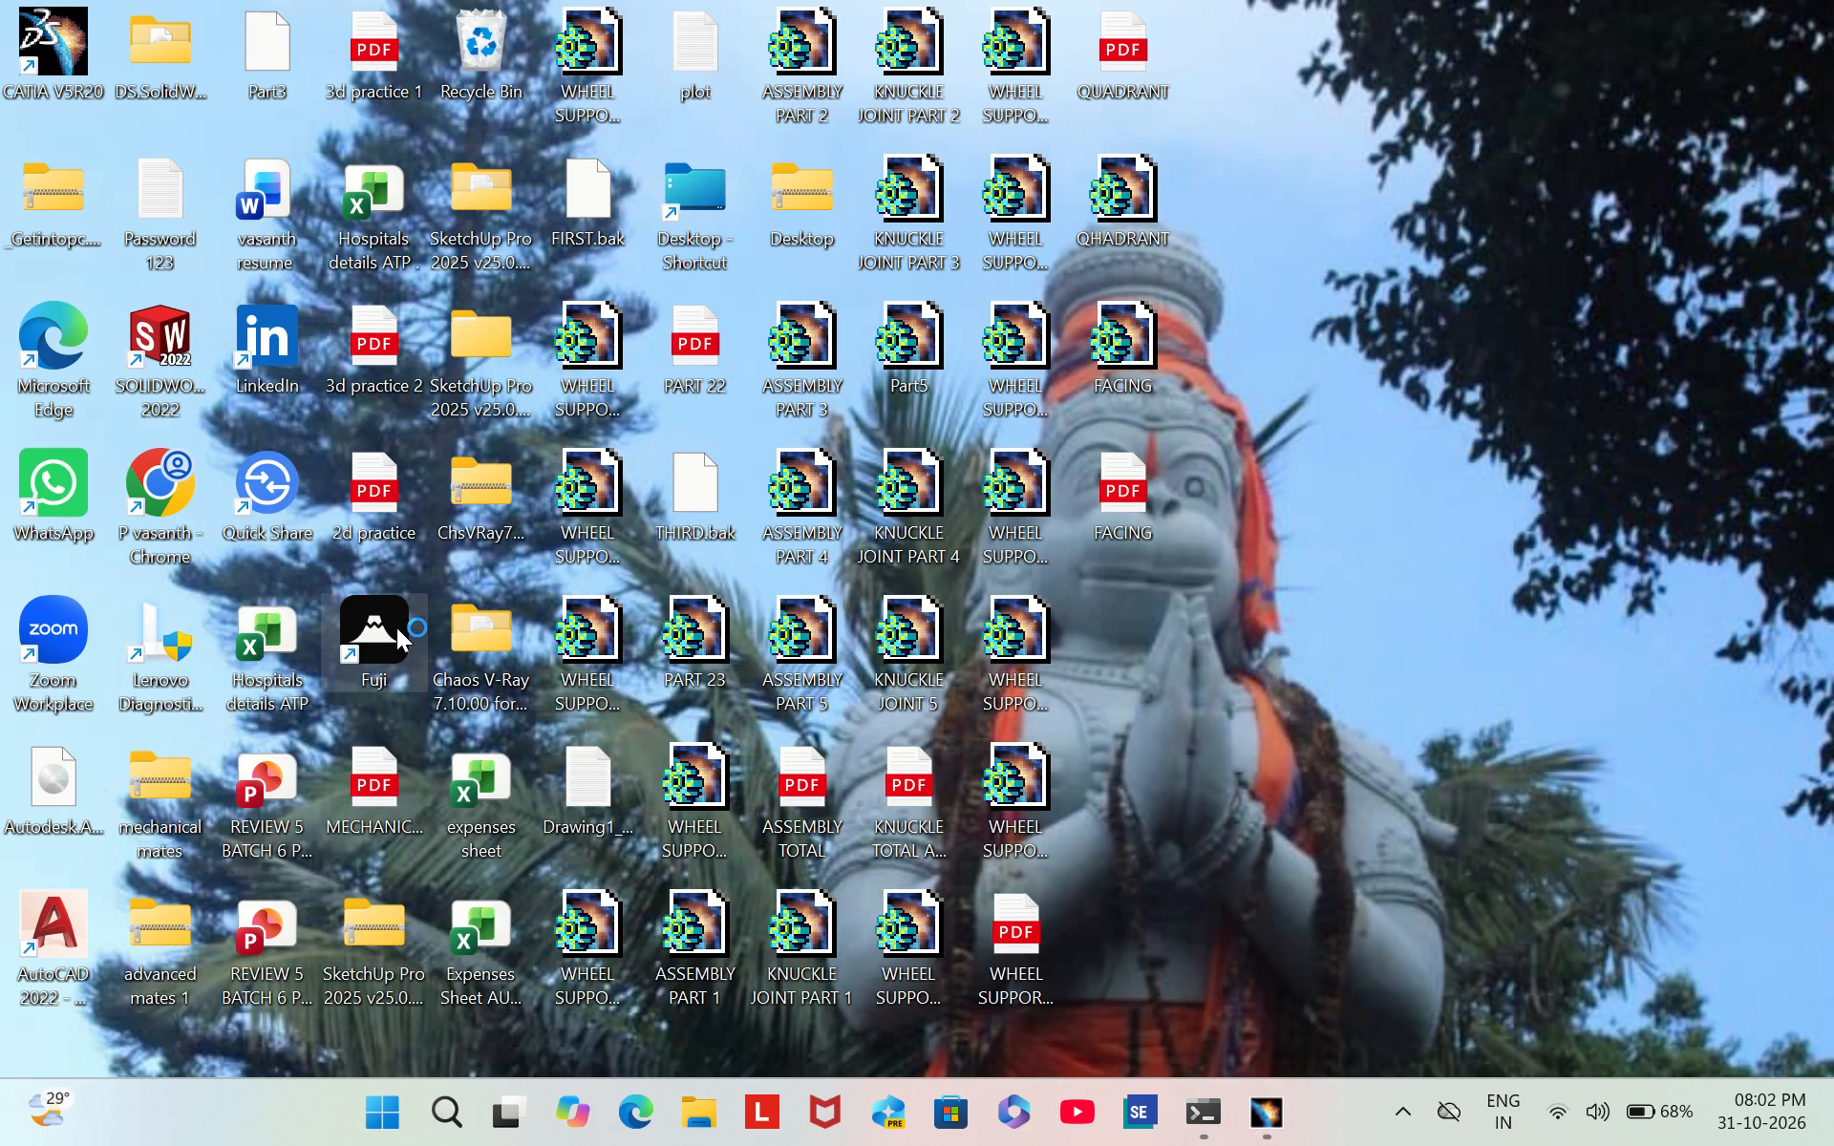
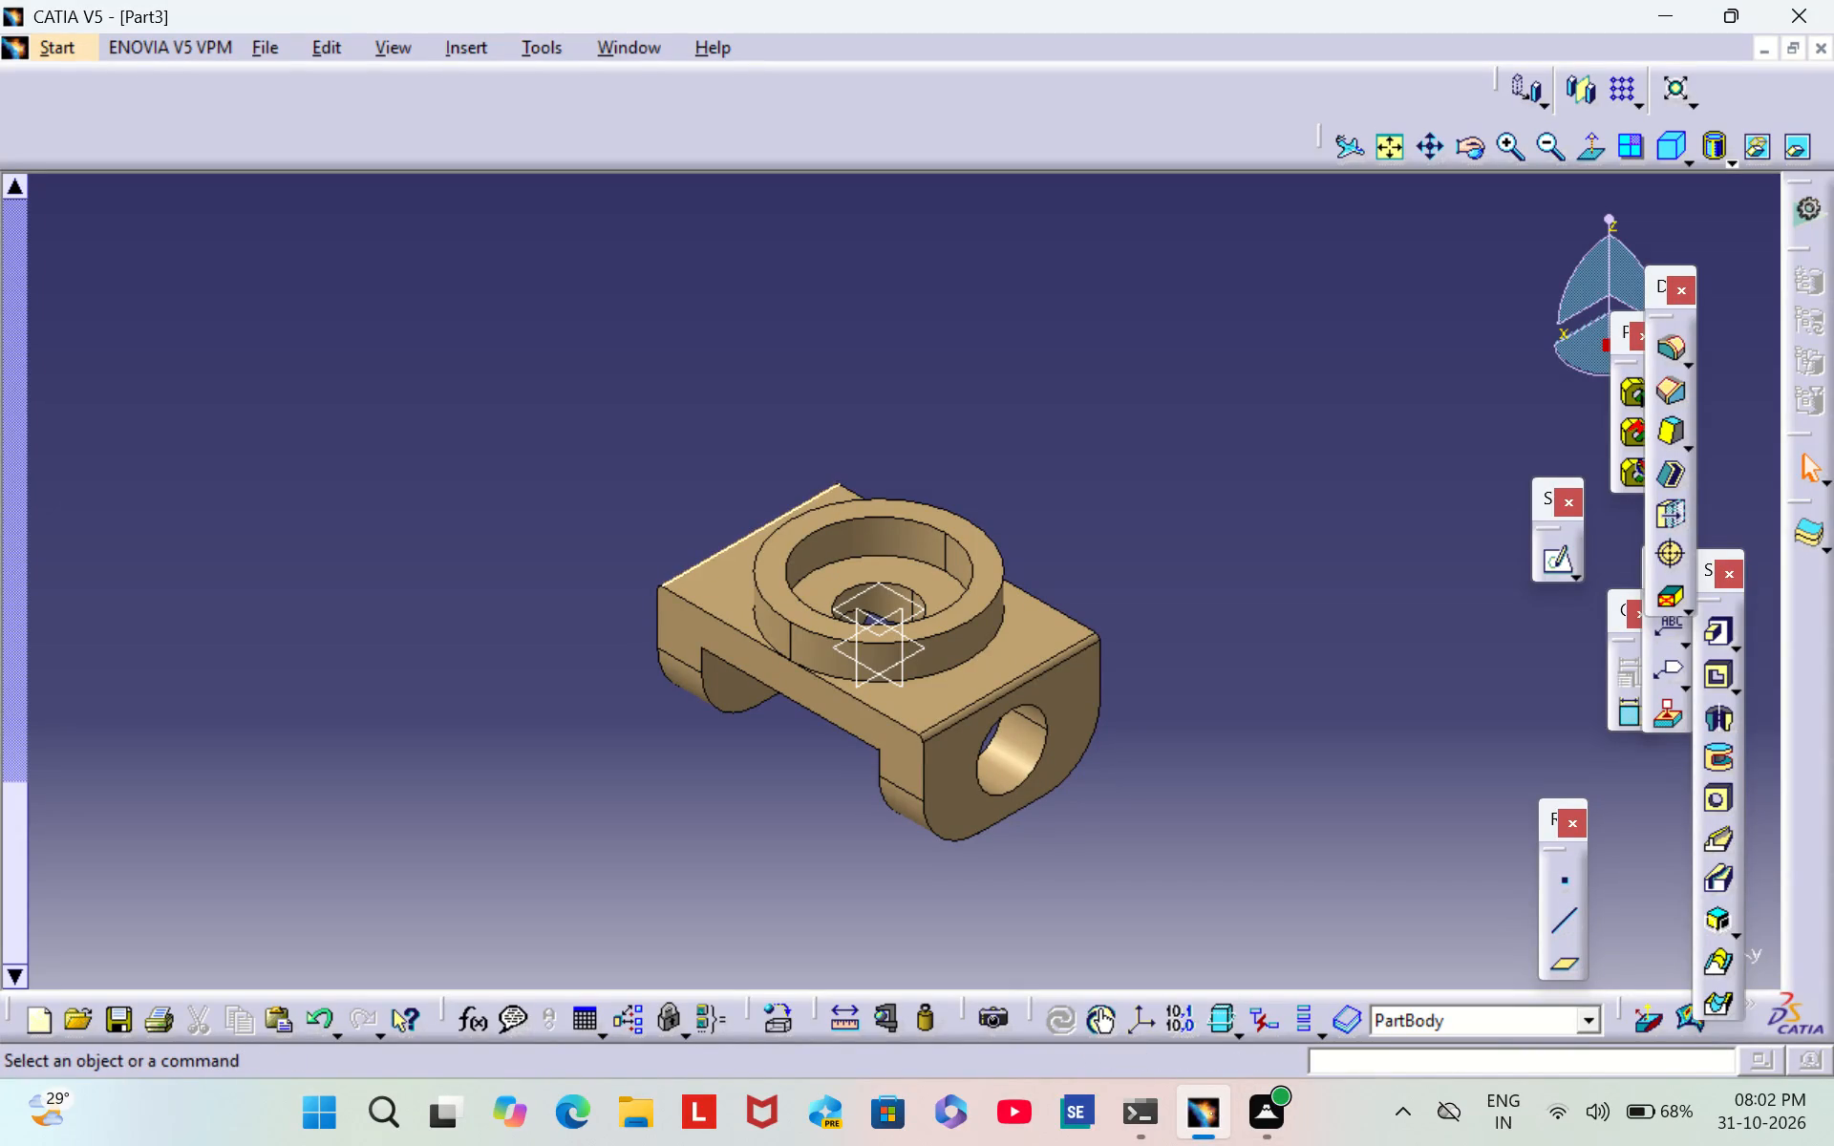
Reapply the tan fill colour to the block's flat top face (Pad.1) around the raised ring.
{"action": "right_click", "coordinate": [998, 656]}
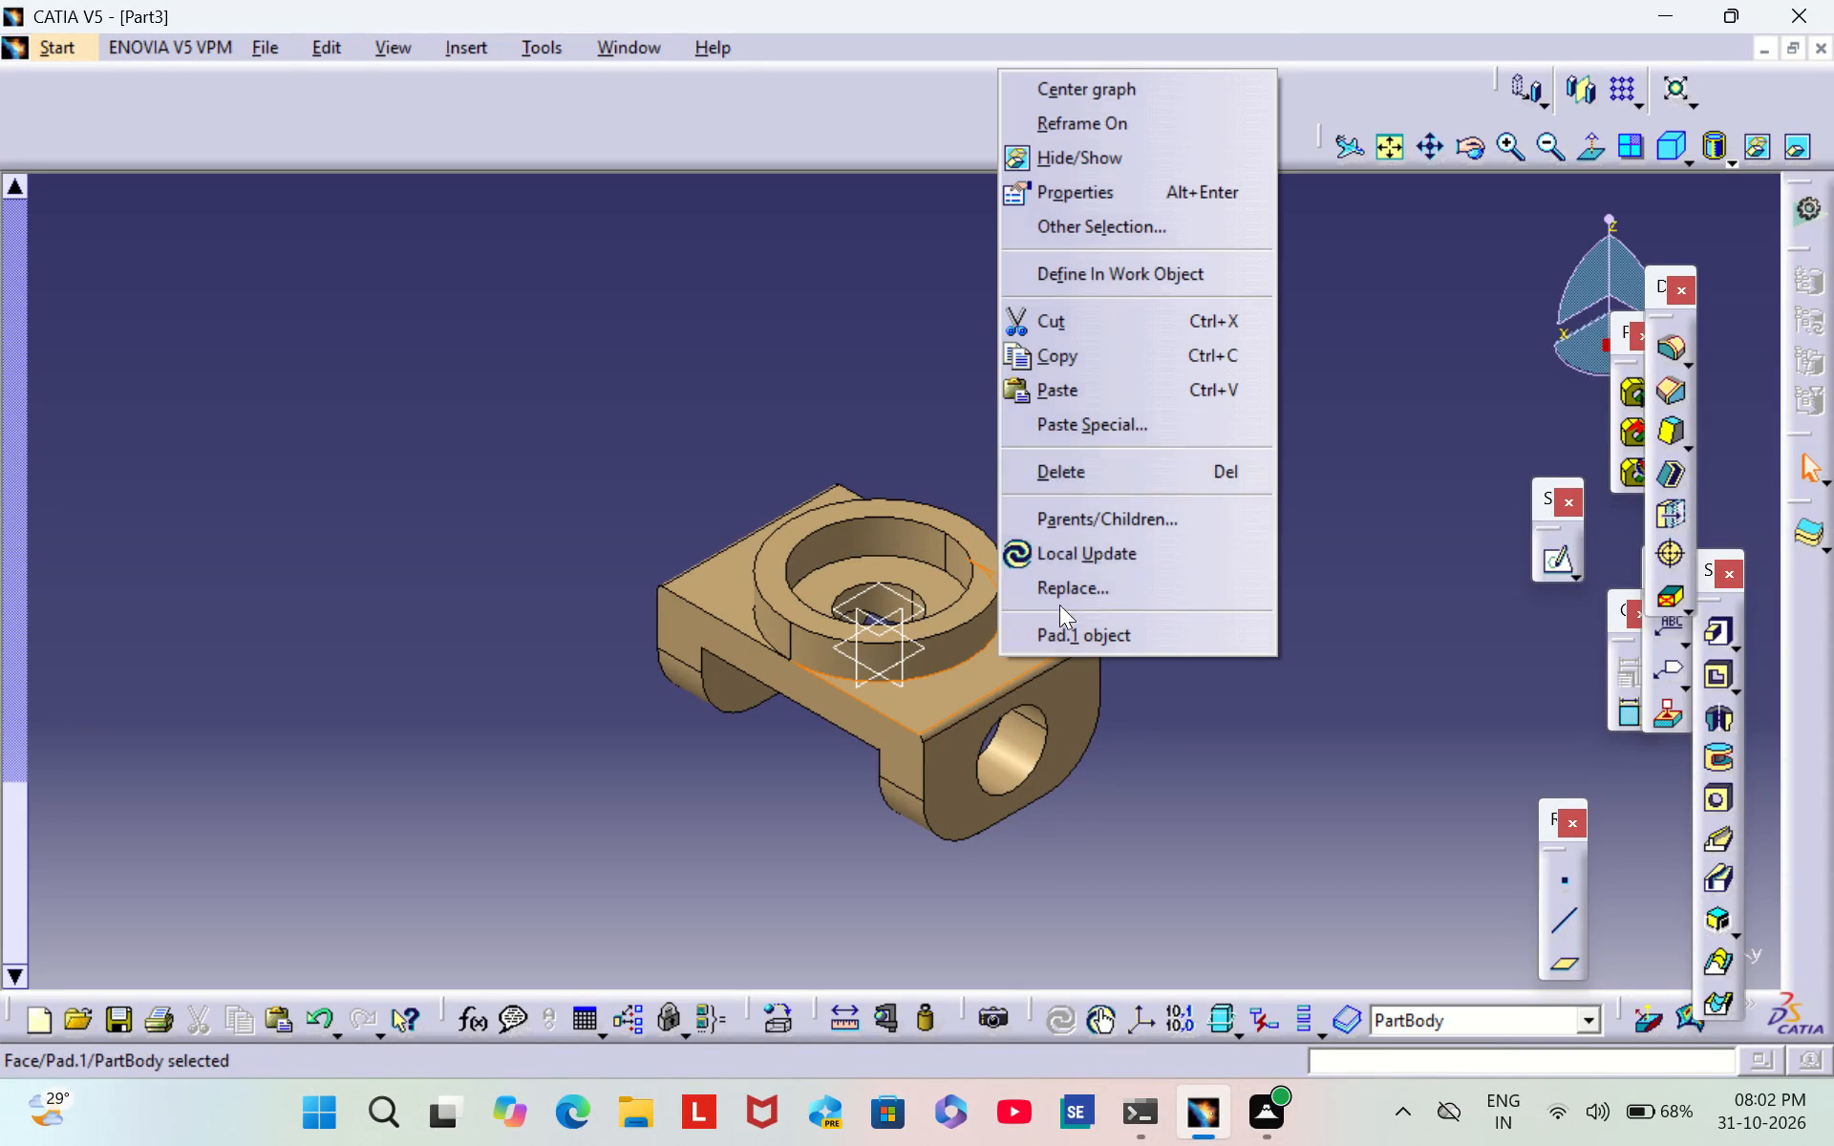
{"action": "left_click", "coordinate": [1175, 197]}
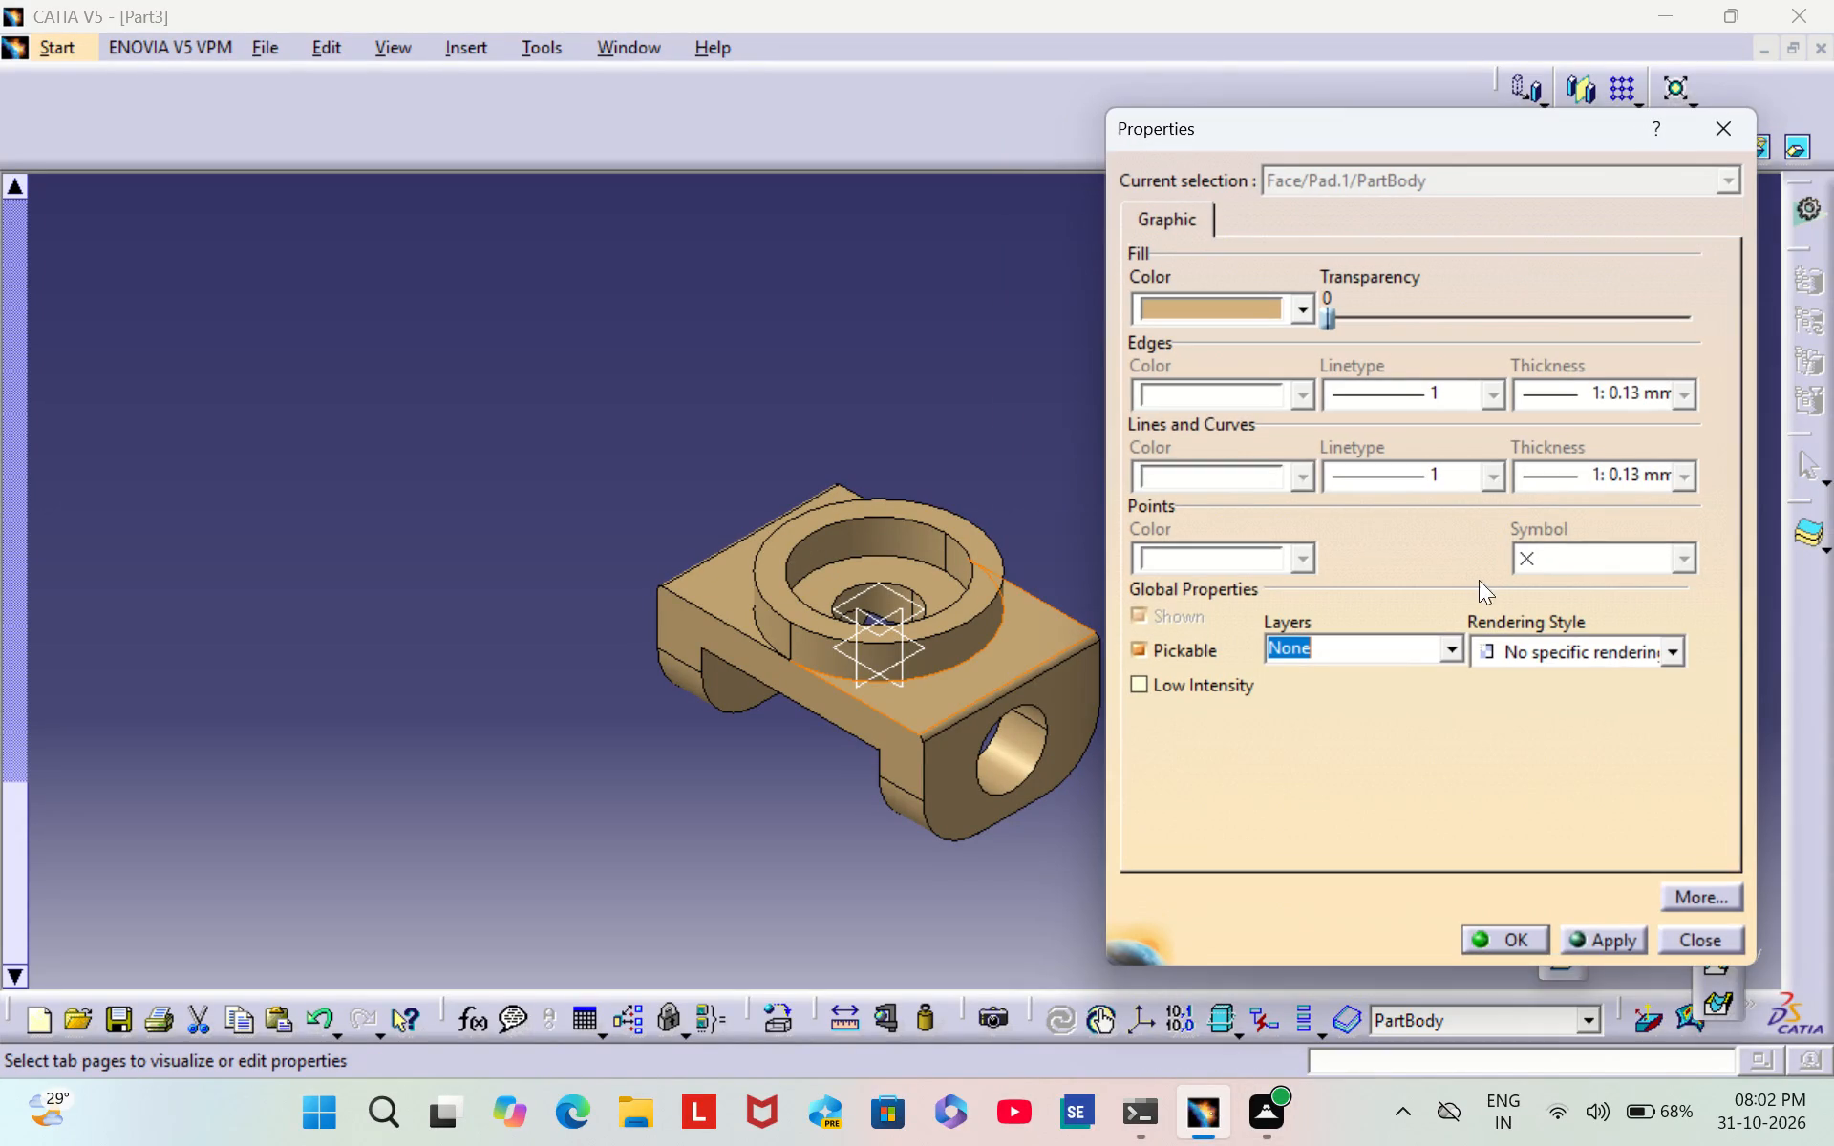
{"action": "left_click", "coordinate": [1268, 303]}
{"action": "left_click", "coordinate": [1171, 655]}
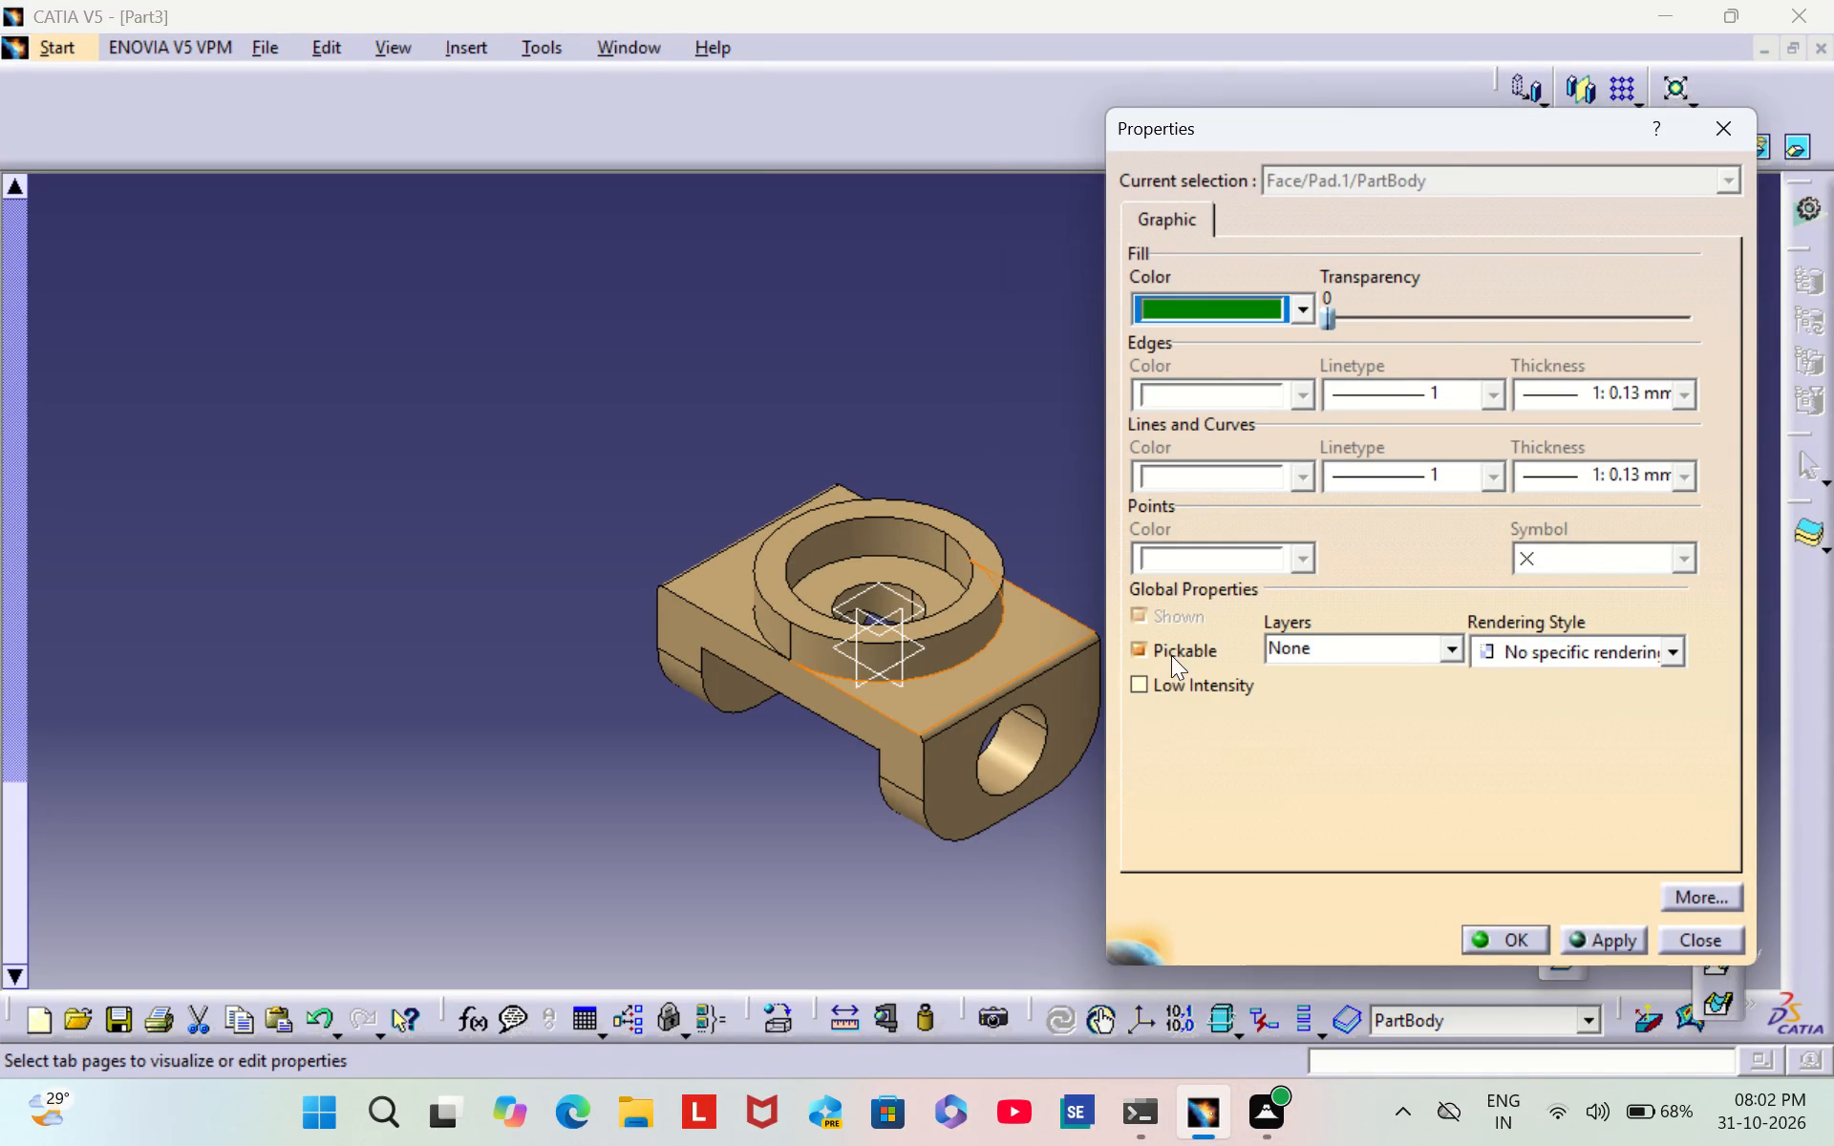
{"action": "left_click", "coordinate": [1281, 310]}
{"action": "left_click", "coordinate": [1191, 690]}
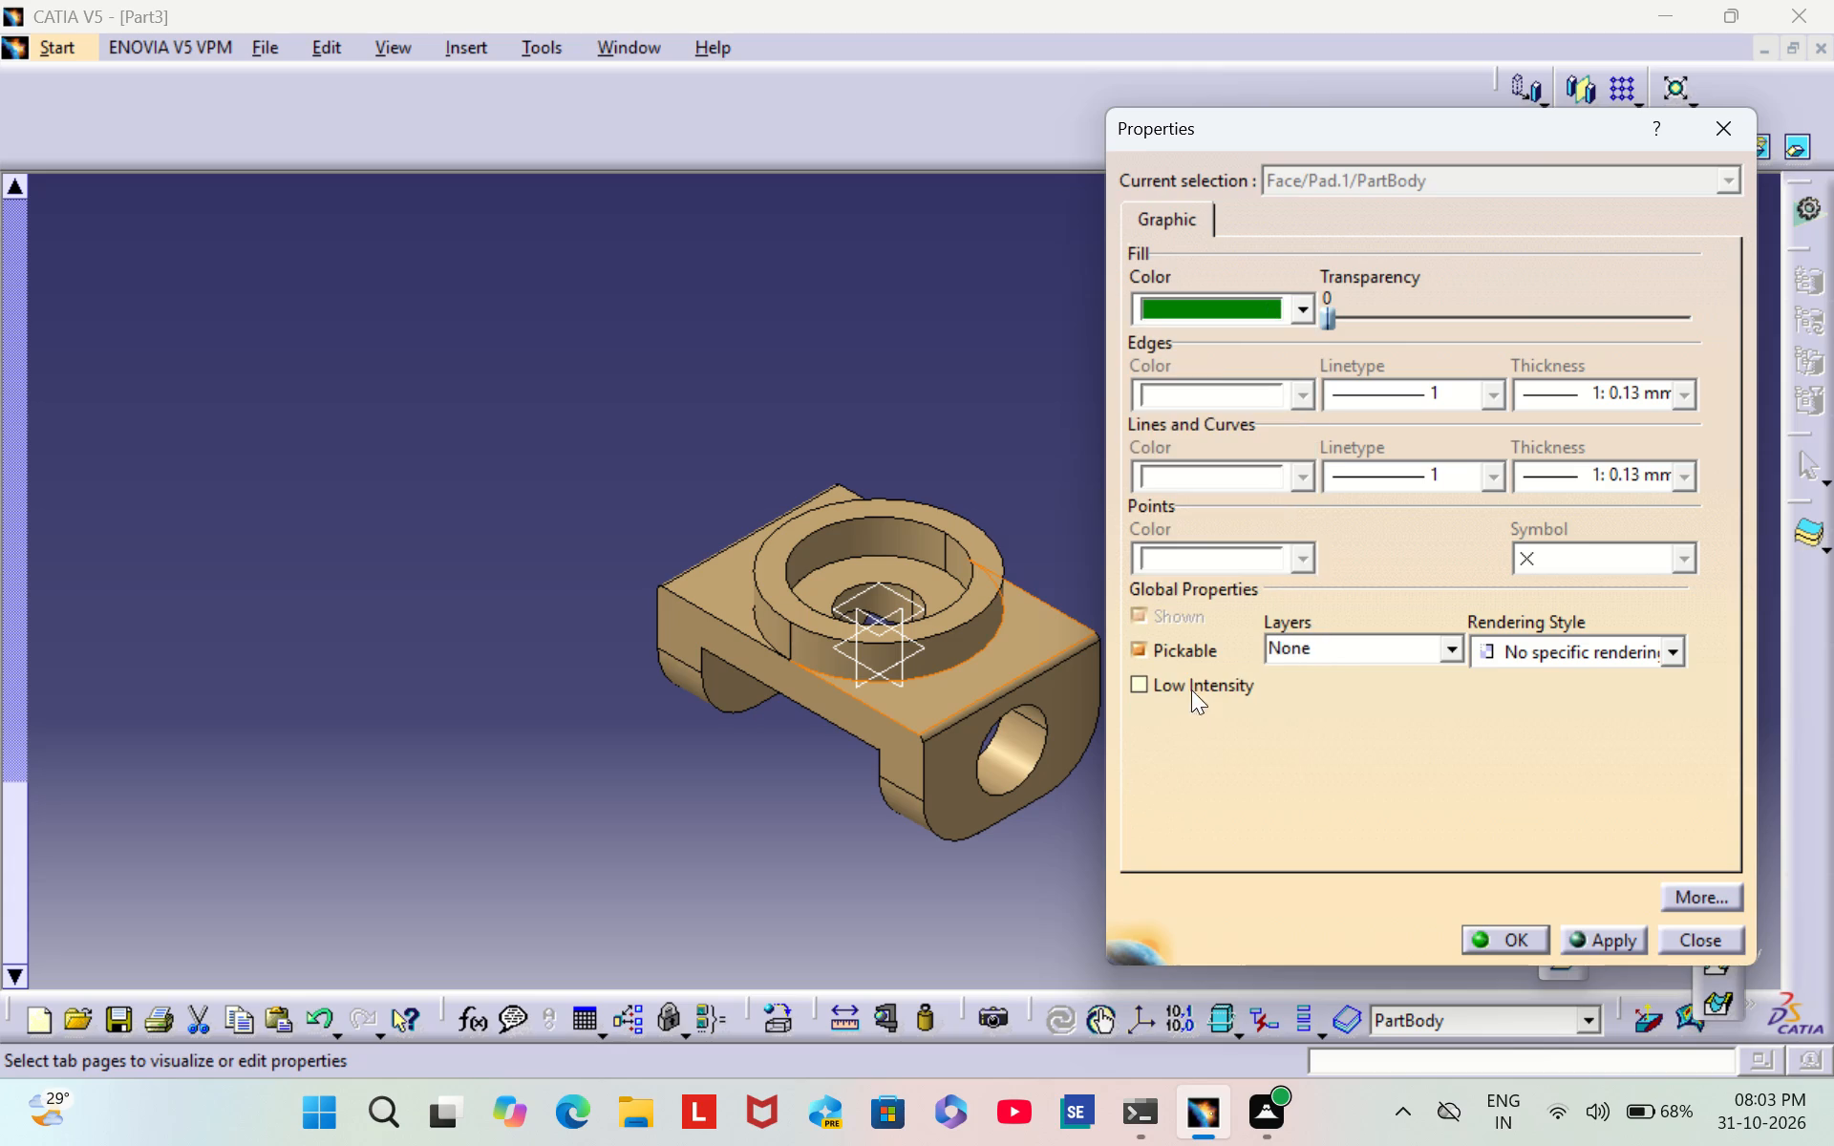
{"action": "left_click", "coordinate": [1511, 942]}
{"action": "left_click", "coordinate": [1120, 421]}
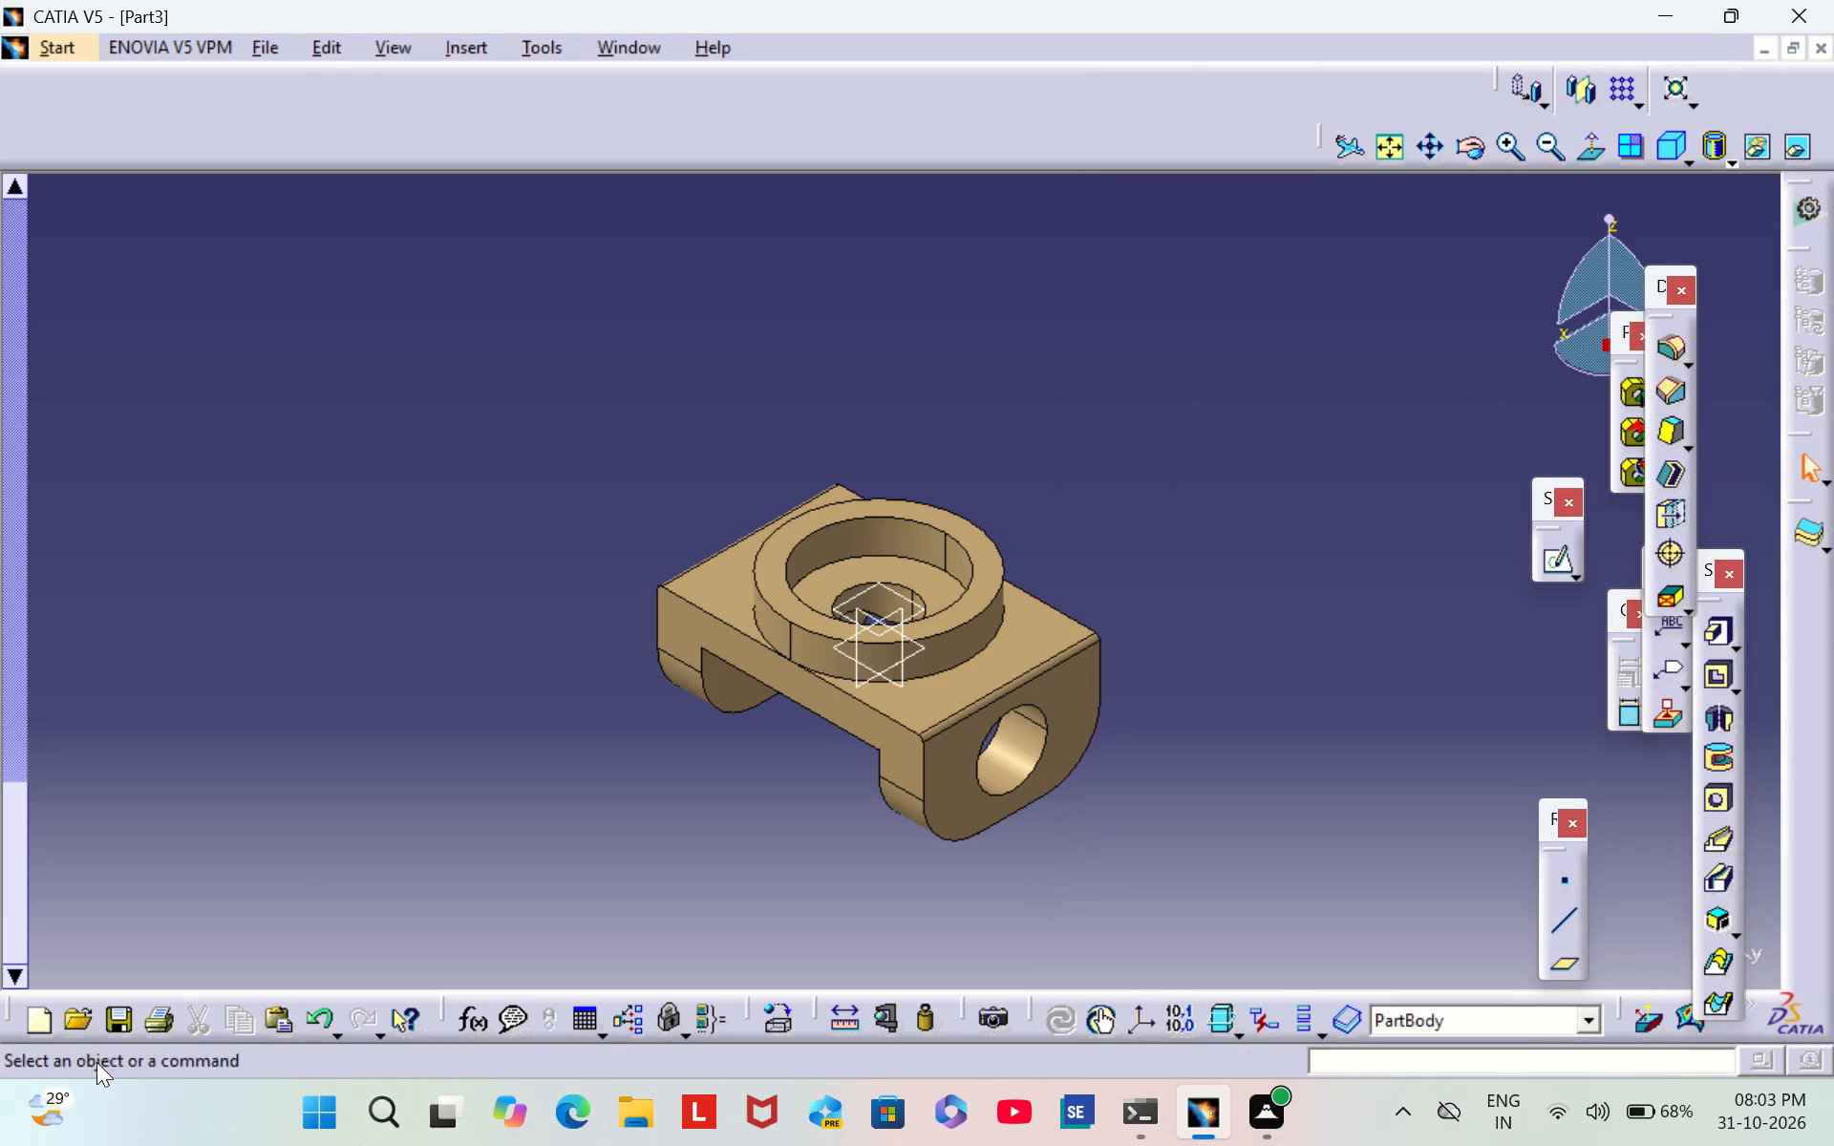
Print the part to a PDF document named OBJECT on the Desktop.
{"action": "left_click", "coordinate": [164, 1028]}
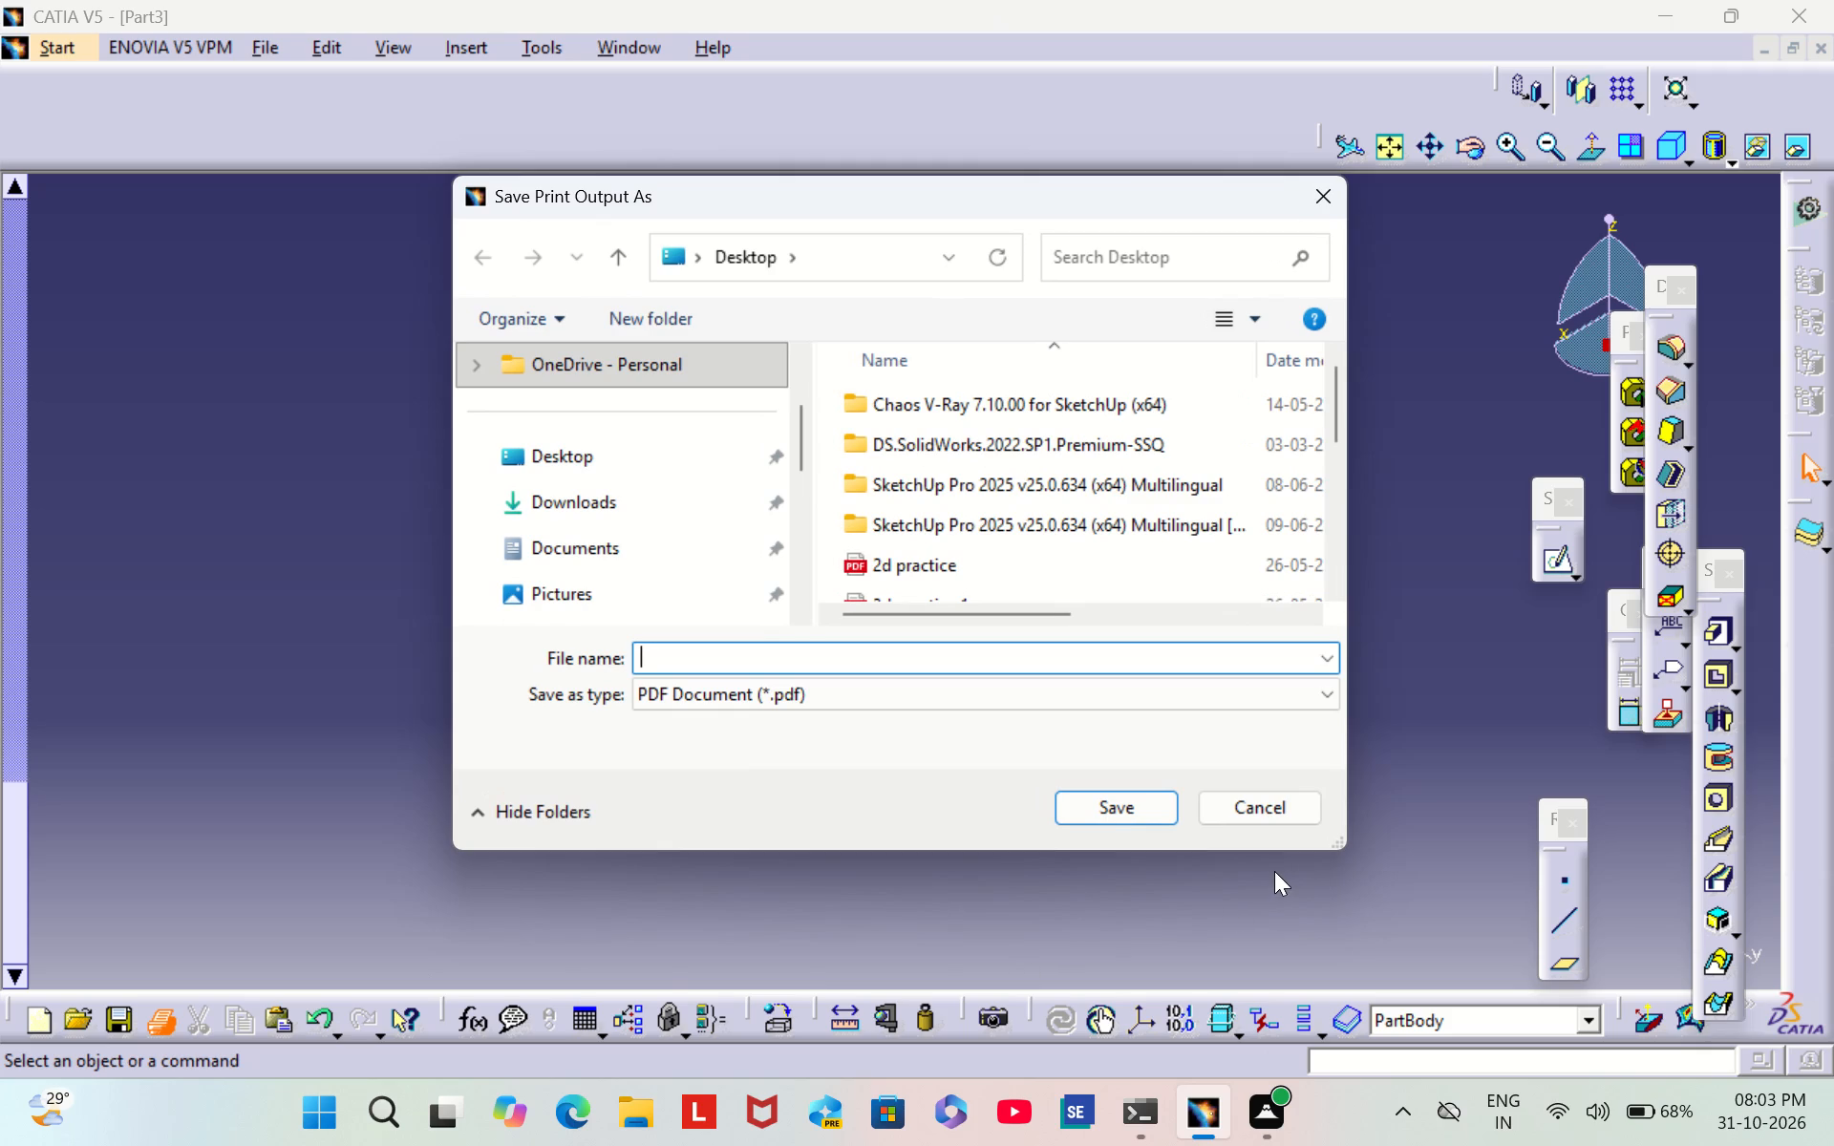
{"action": "type", "text": "OBJECT"}
{"action": "left_click", "coordinate": [1130, 803]}
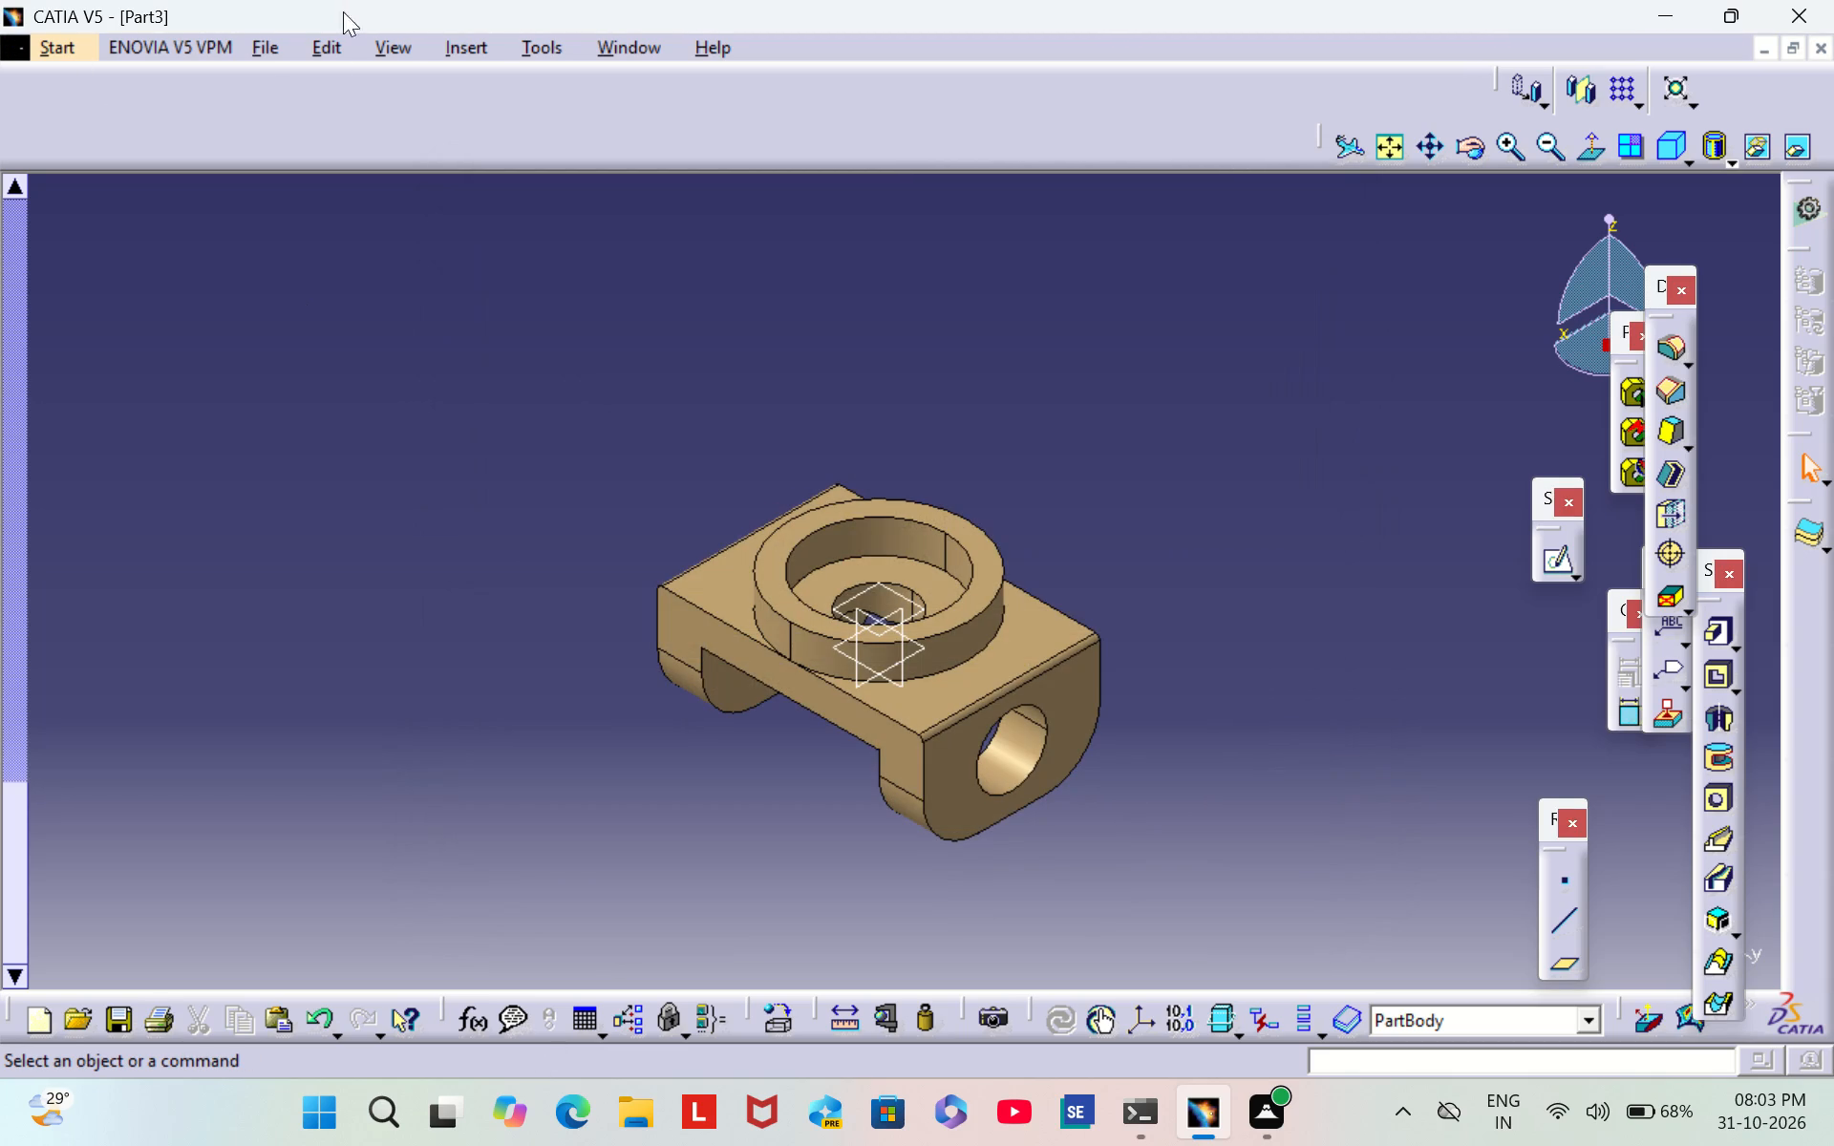
Save the part under the new name OBJECT on the Desktop.
{"action": "left_click", "coordinate": [258, 43]}
{"action": "left_click", "coordinate": [438, 279]}
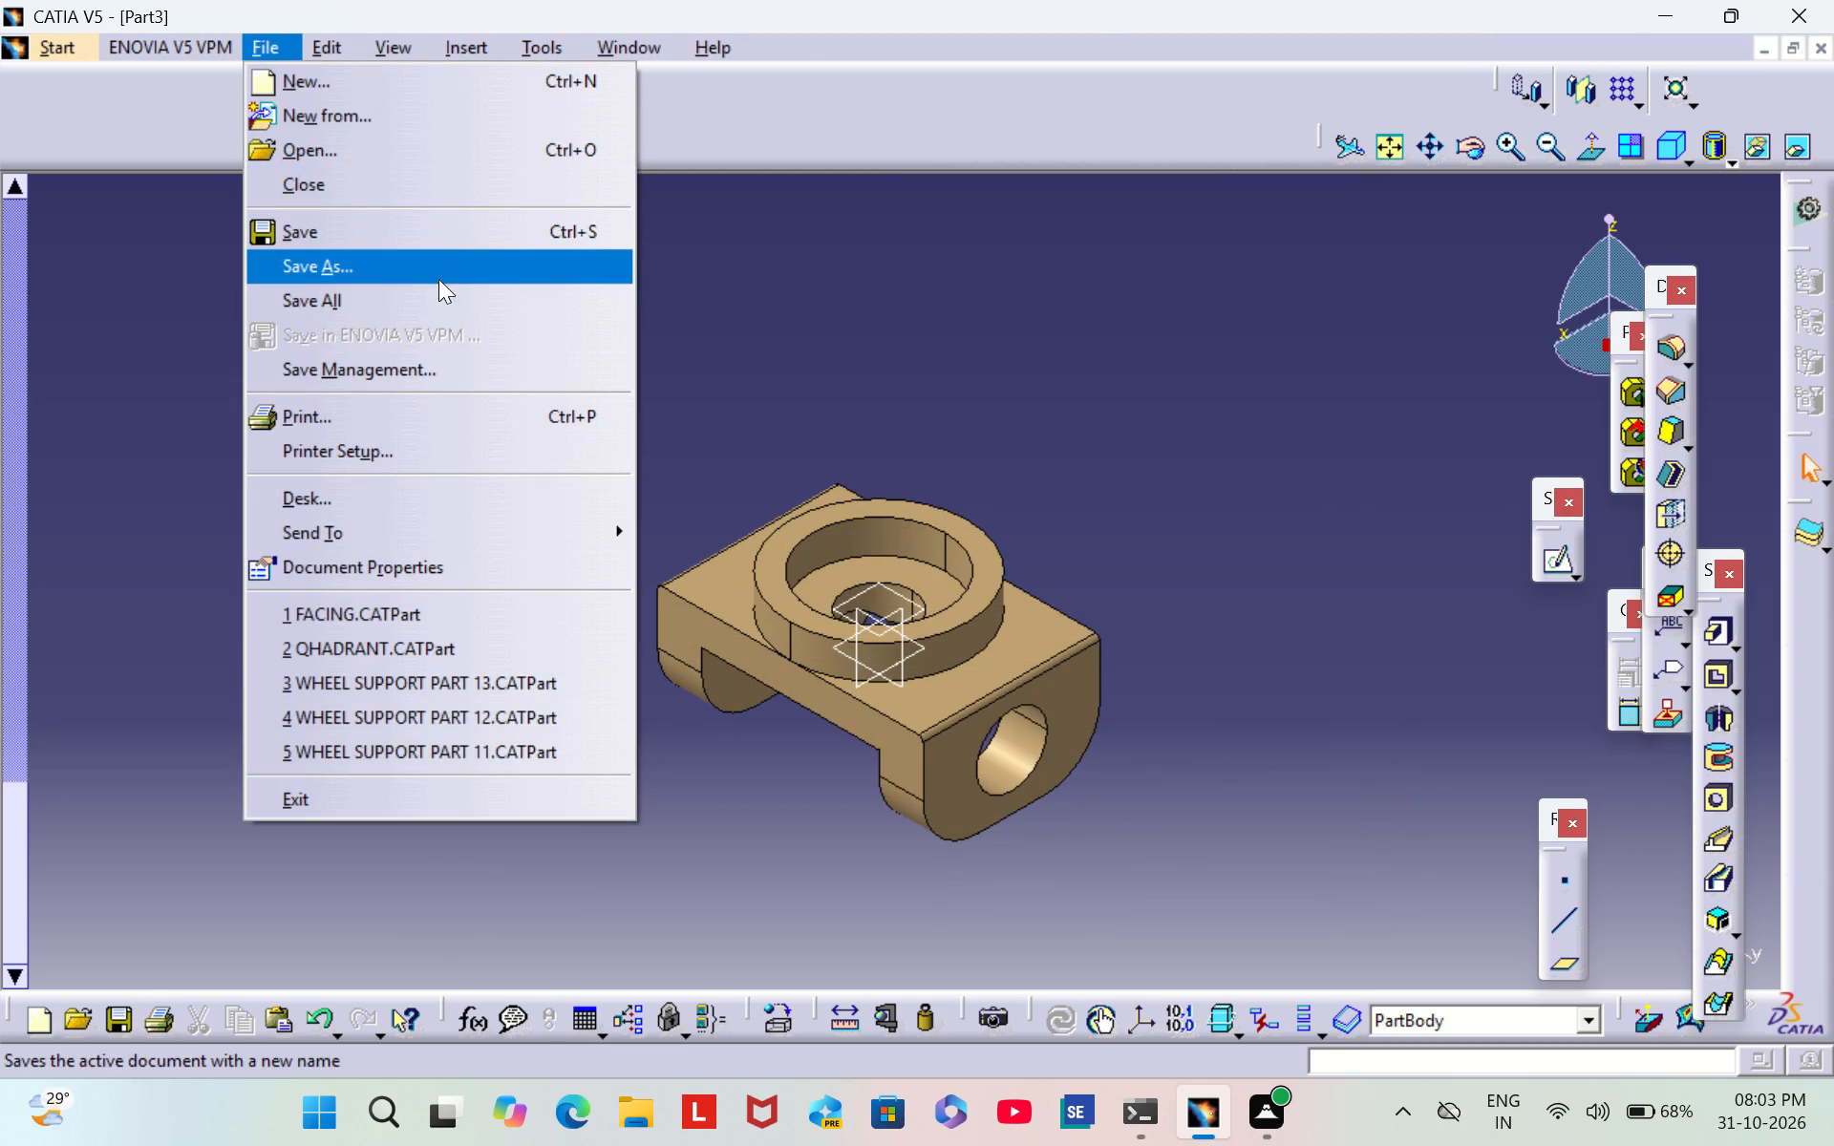
{"action": "key", "text": "BackSpace"}
{"action": "type", "text": "OBJECT"}
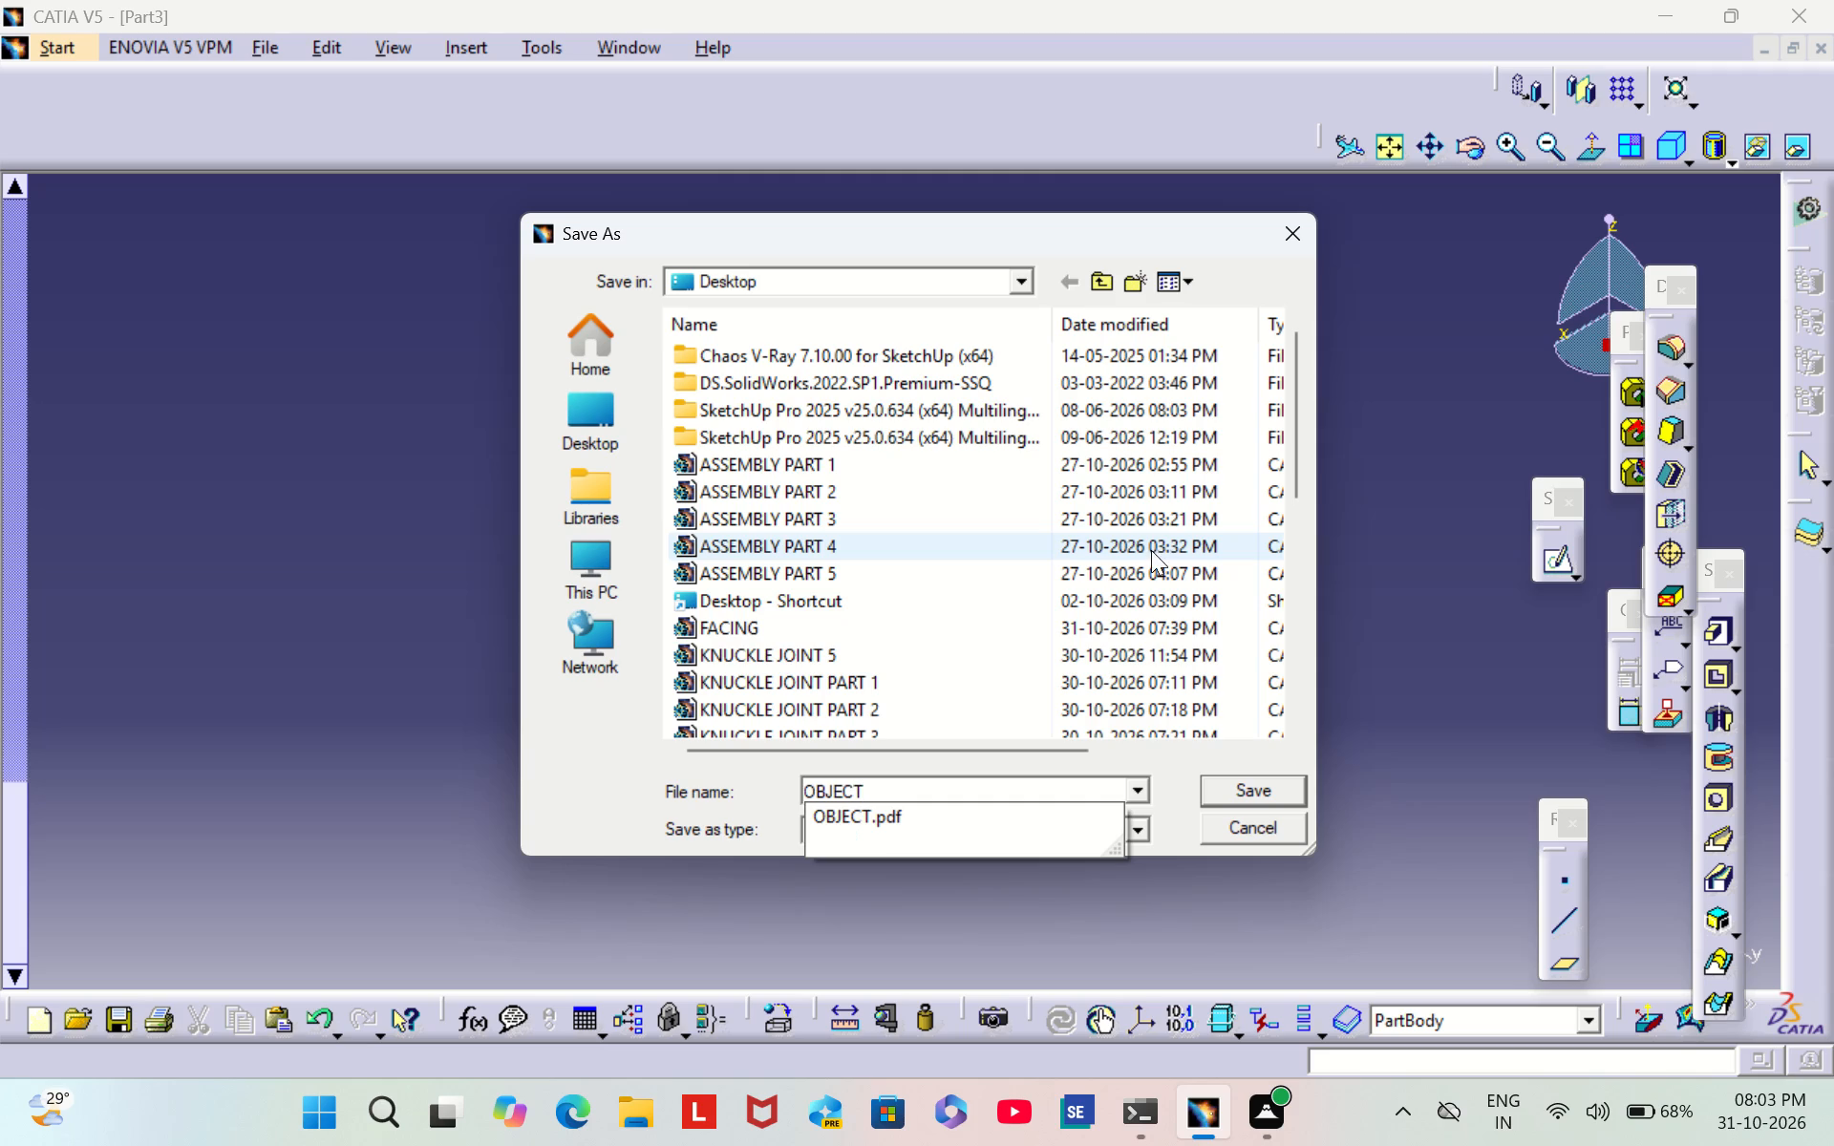
{"action": "left_click", "coordinate": [1236, 788]}
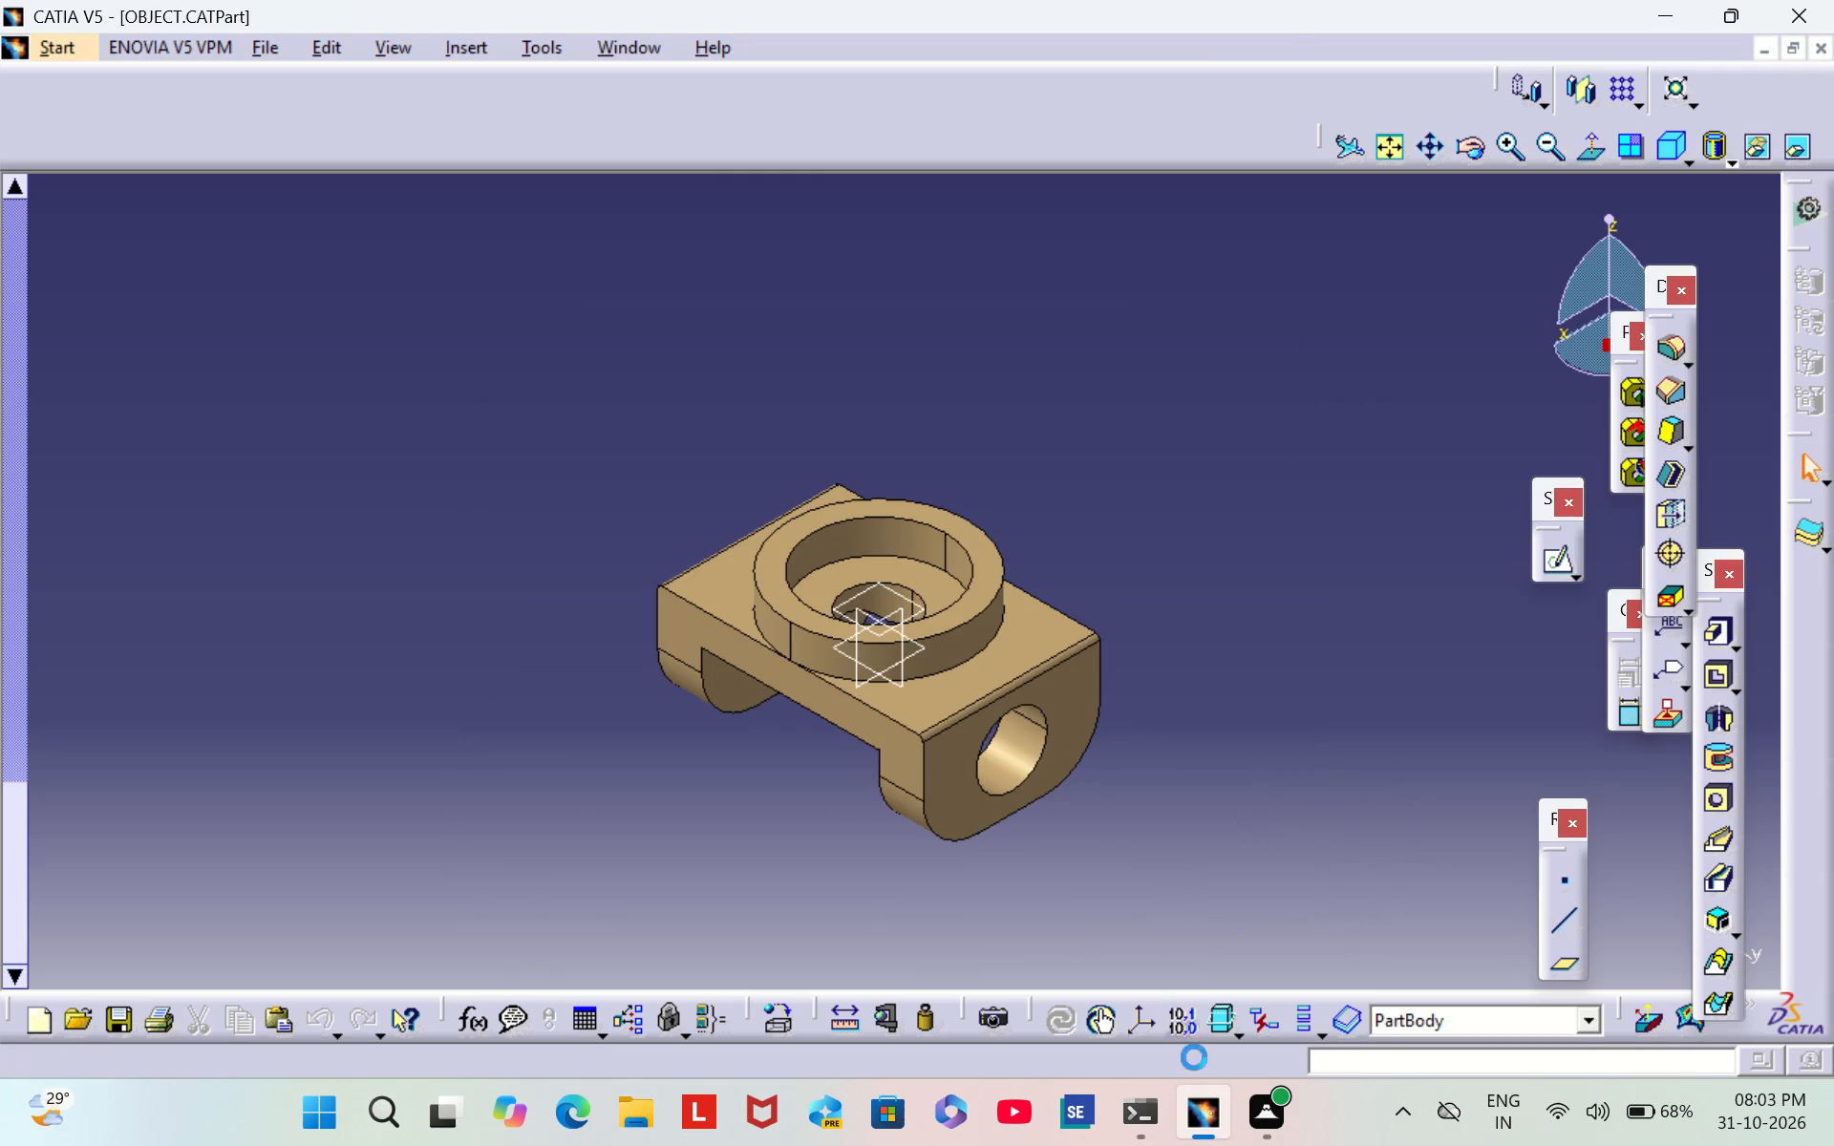